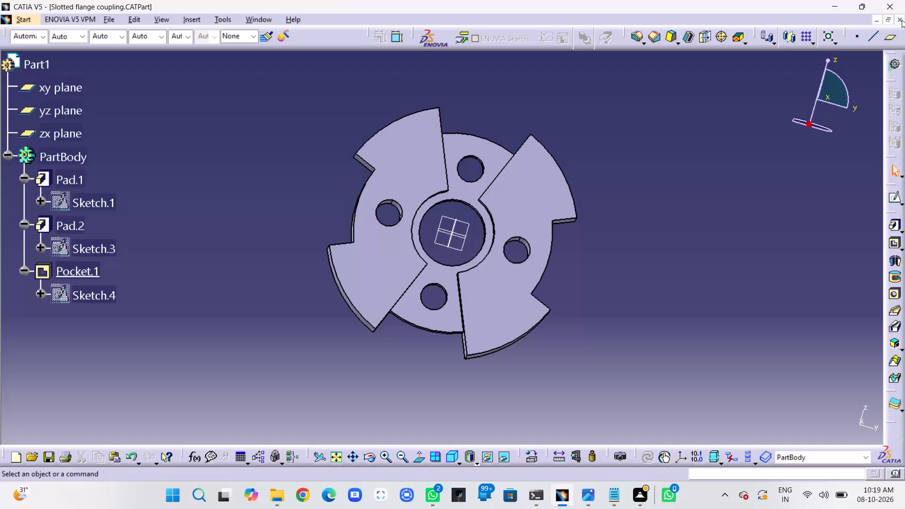
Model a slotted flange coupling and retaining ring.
Close the Slotted flange coupling part document.
click(902, 19)
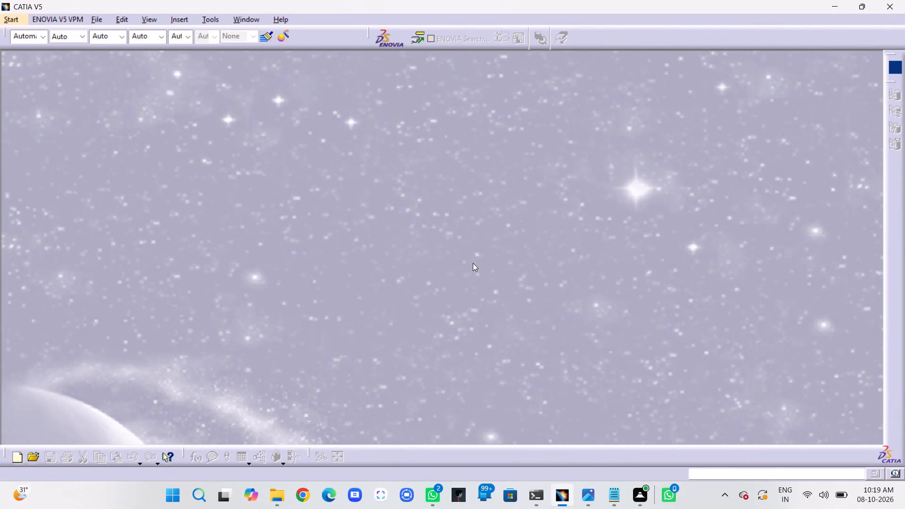
Create a new Part Design part named Part1 with hybrid design enabled.
click(21, 19)
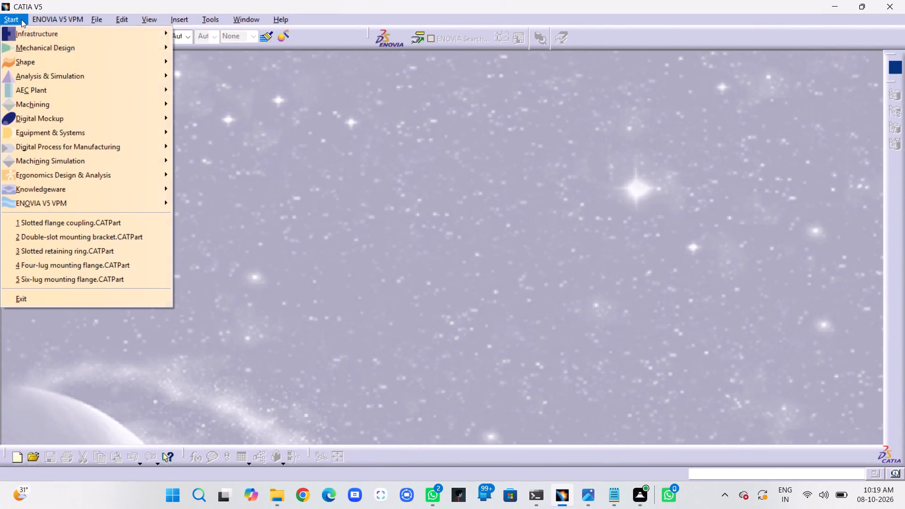
click(38, 49)
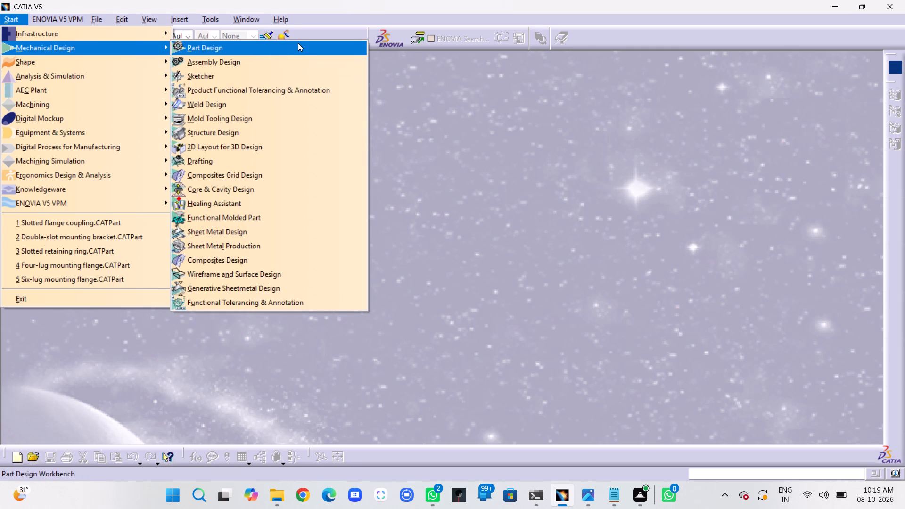
click(298, 43)
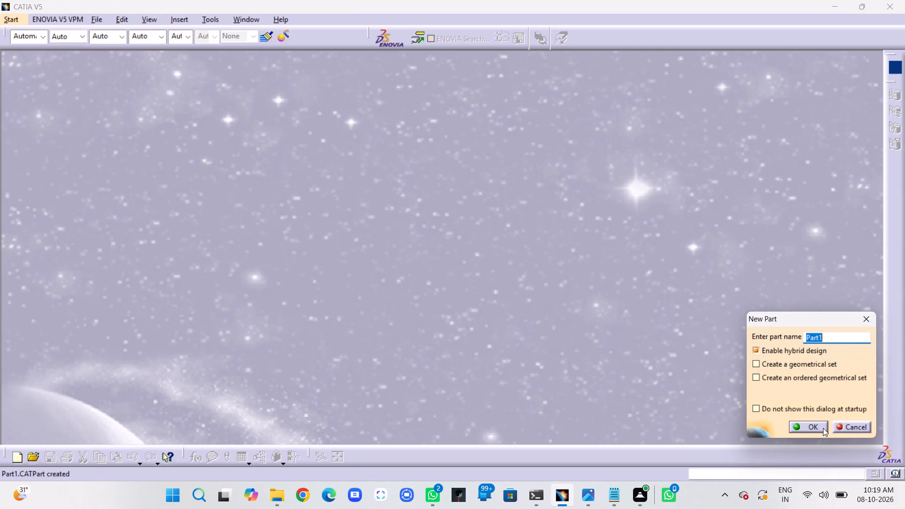
click(823, 428)
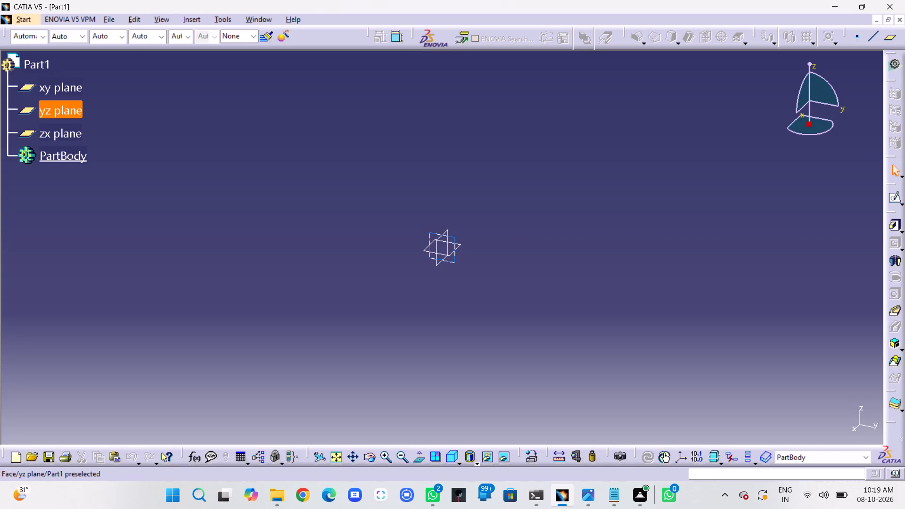
Sketch two concentric circles centred on the origin of the yz plane, with radii of about 56 mm and 31 mm.
click(454, 238)
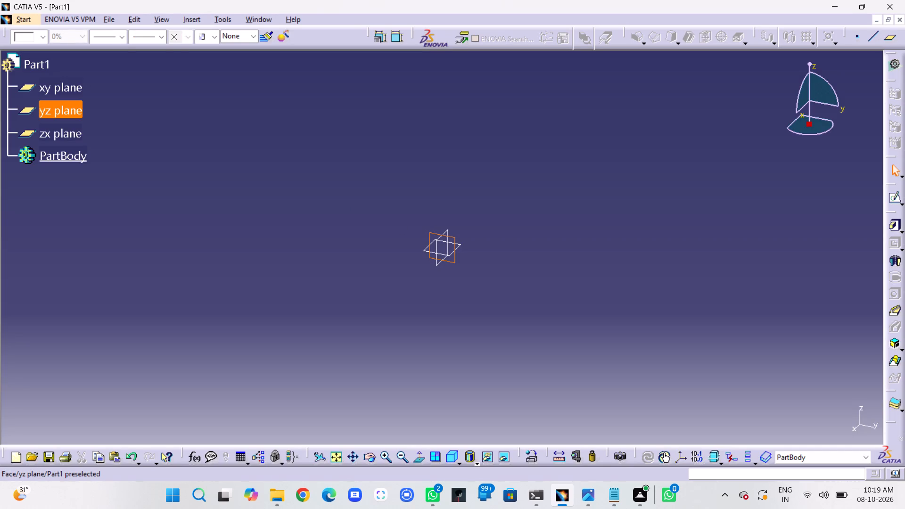
click(895, 198)
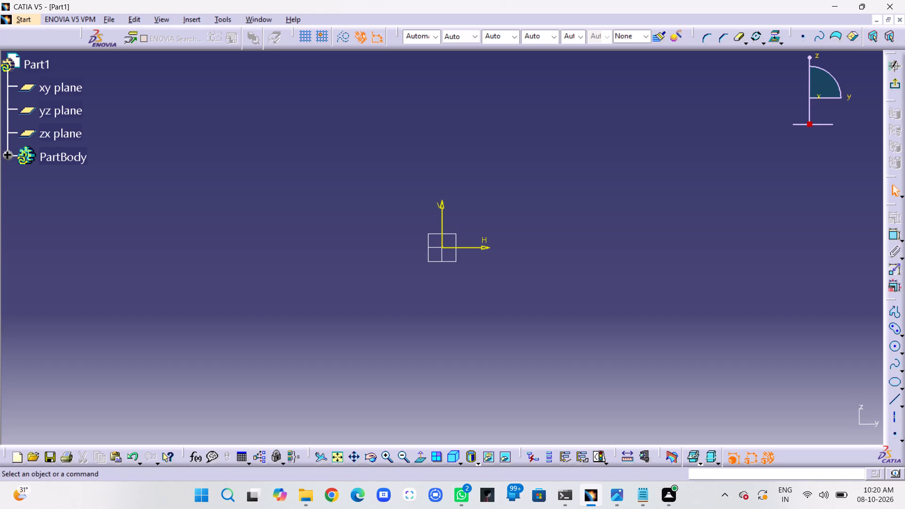
click(500, 332)
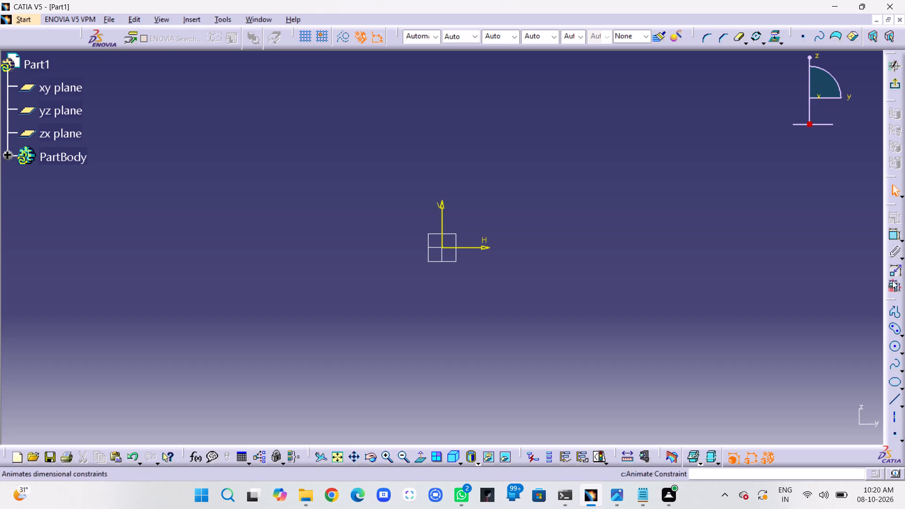
click(897, 348)
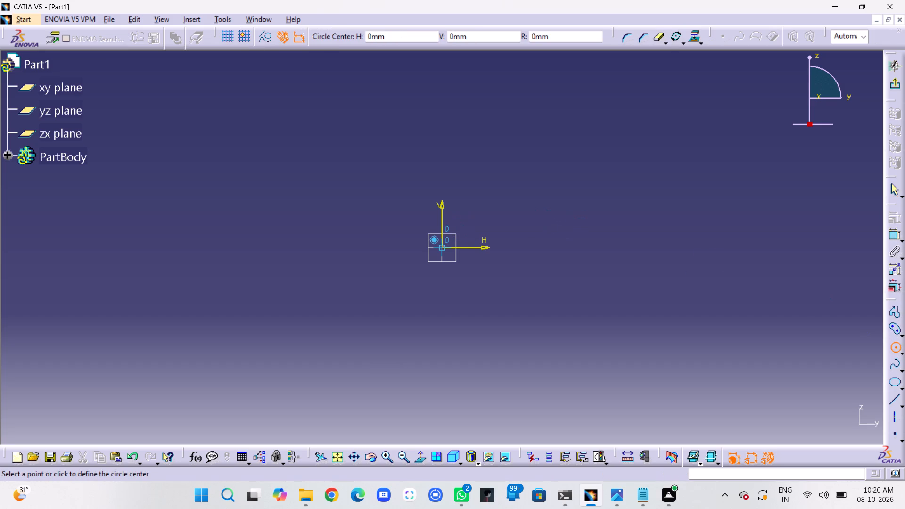
click(443, 248)
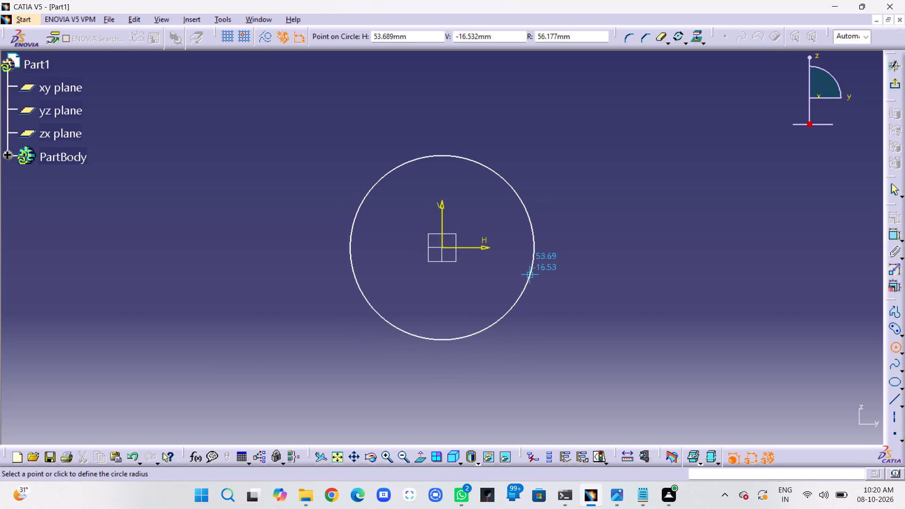
click(529, 274)
click(612, 271)
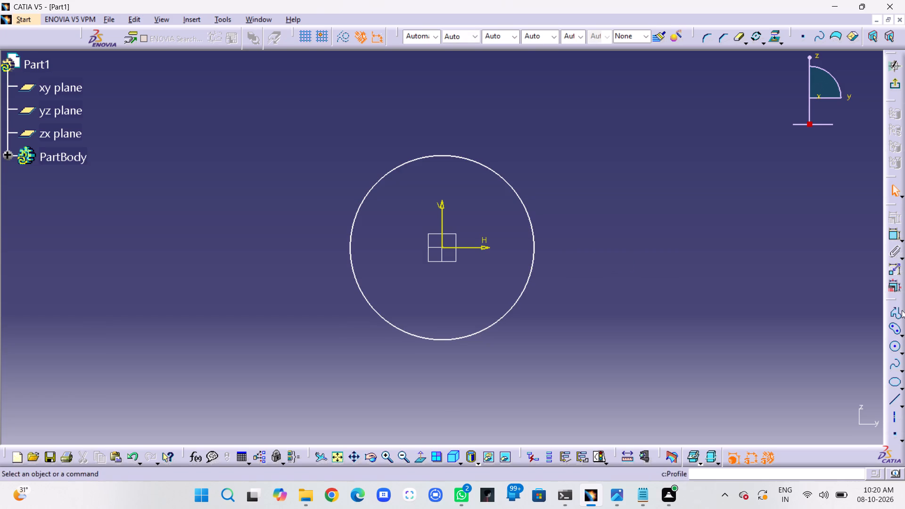
click(896, 347)
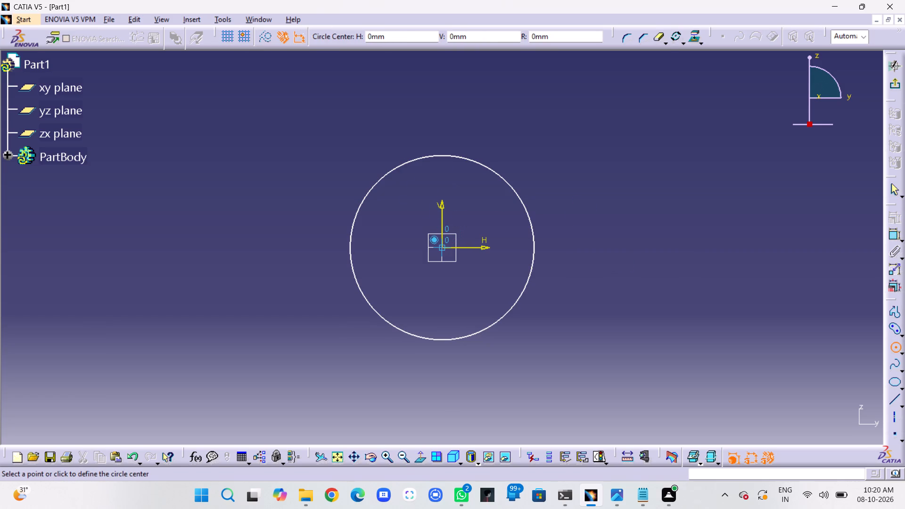
click(440, 249)
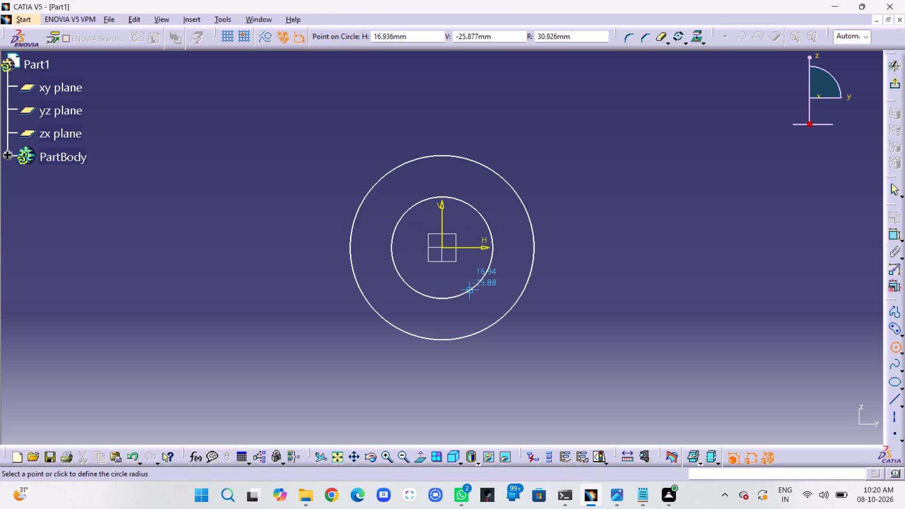
click(470, 291)
click(653, 246)
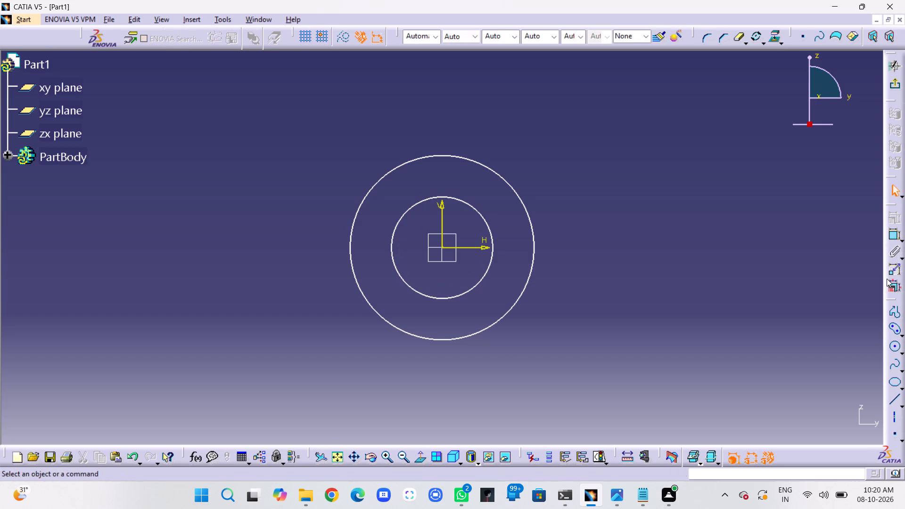
Dimension the outer circle's diameter and set it to 120 mm.
click(892, 231)
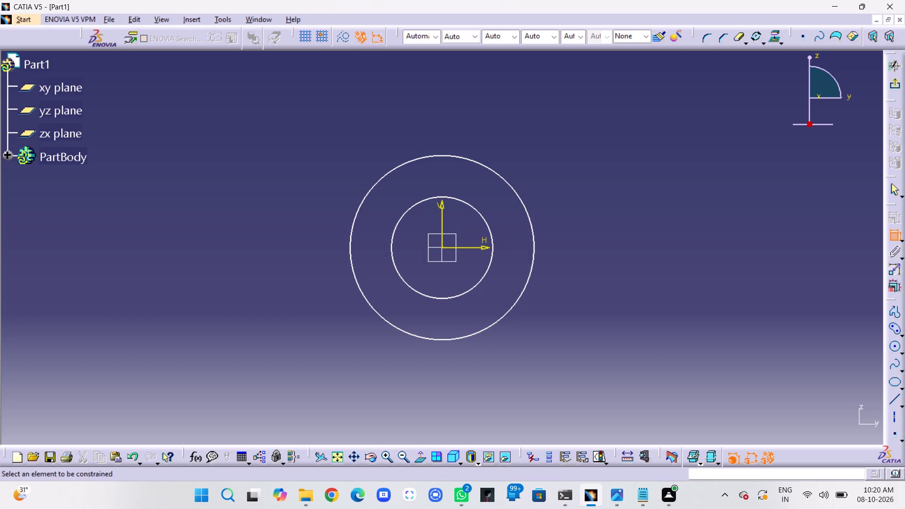
click(532, 267)
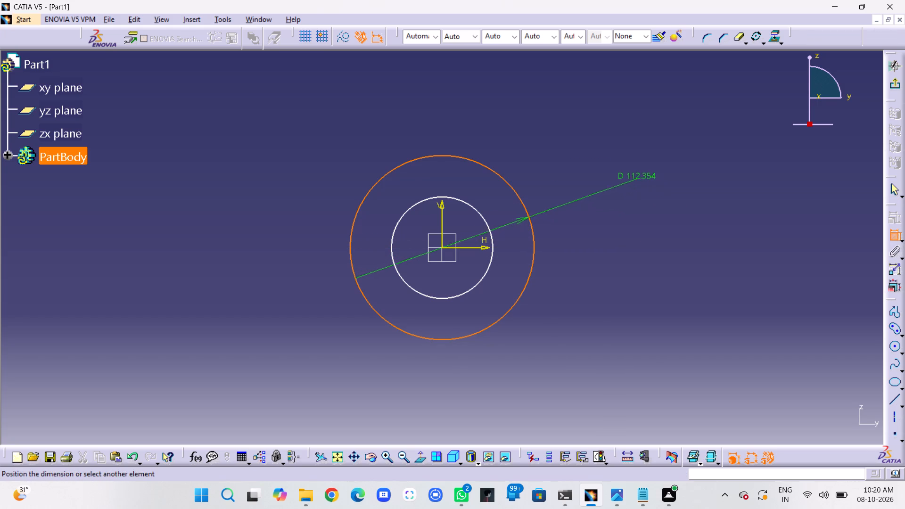
click(271, 187)
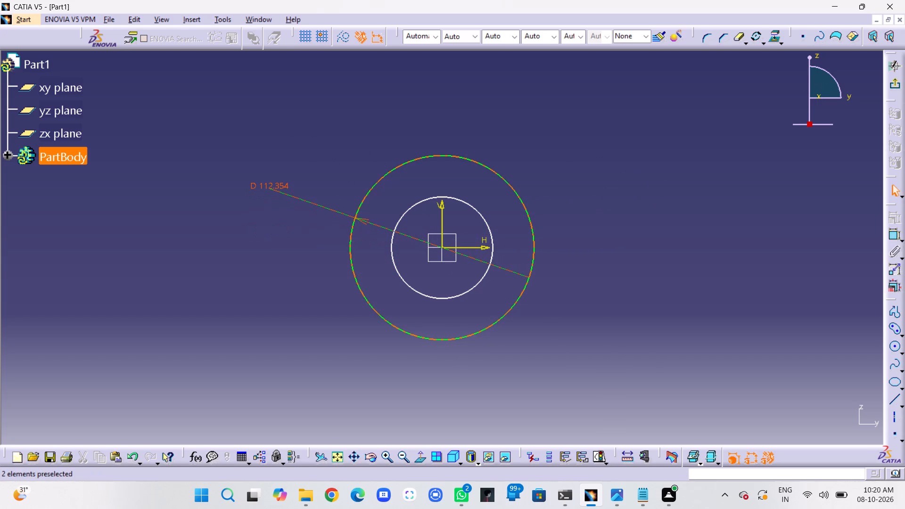
double_click(280, 183)
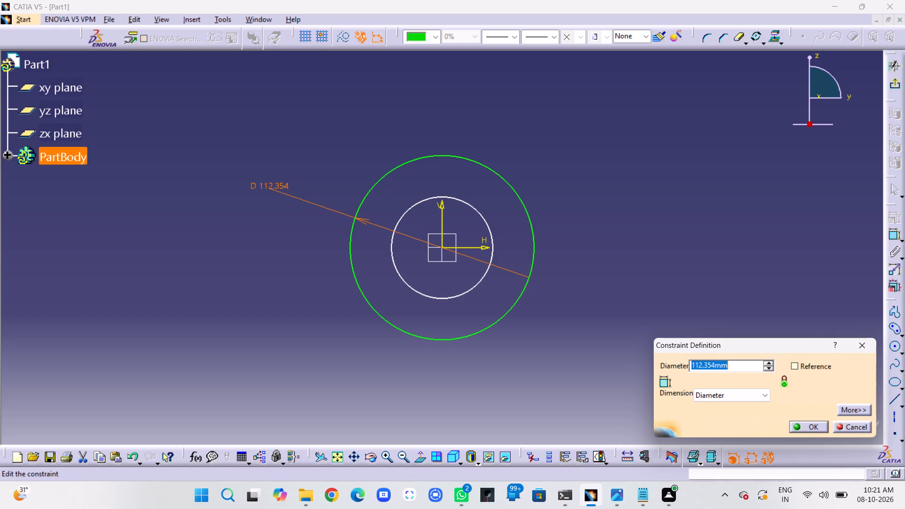
text(120)
key(Return)
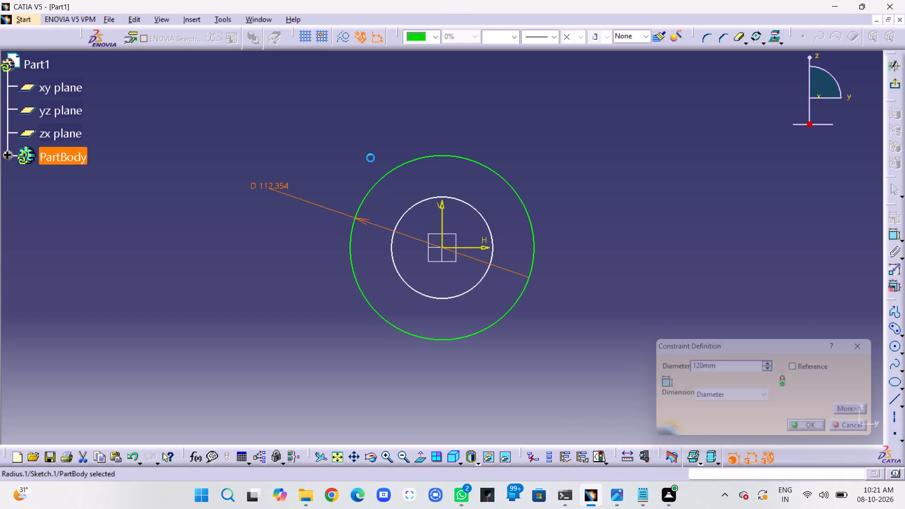
Dimension the inner circle's diameter and set it to 40 mm.
click(892, 235)
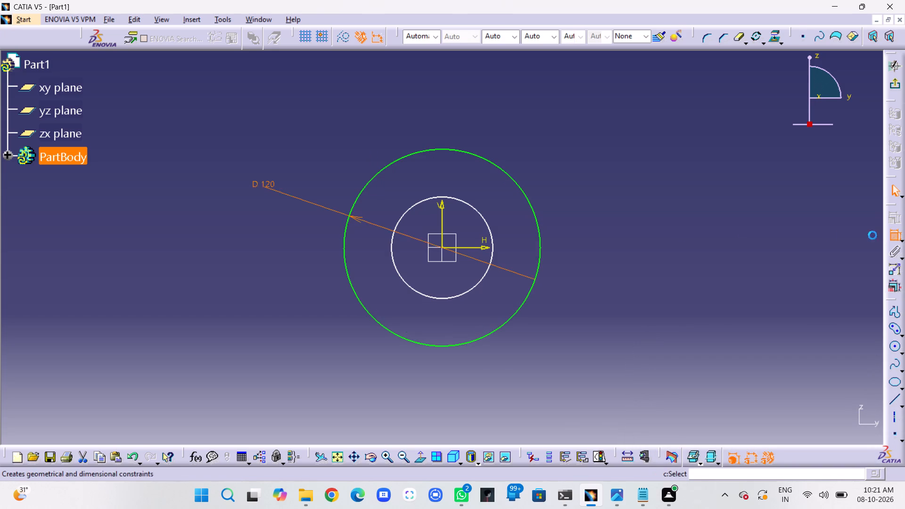
click(390, 243)
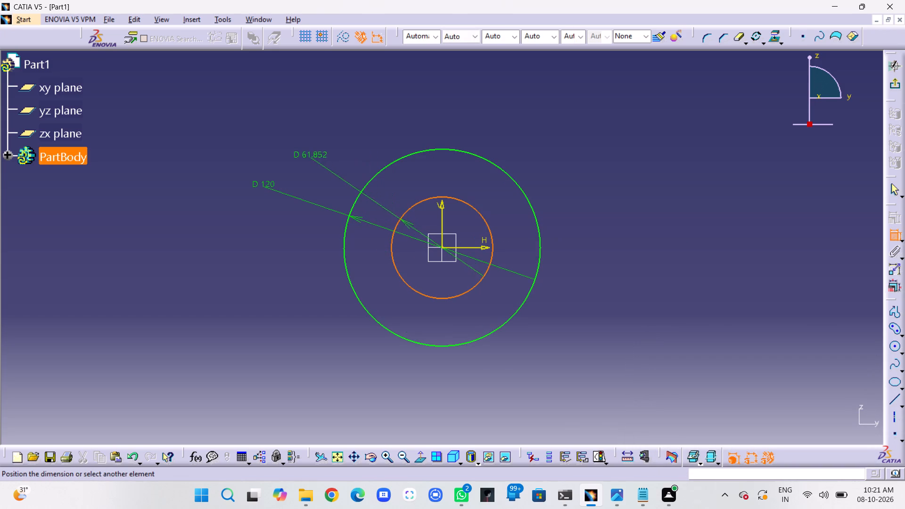
click(281, 220)
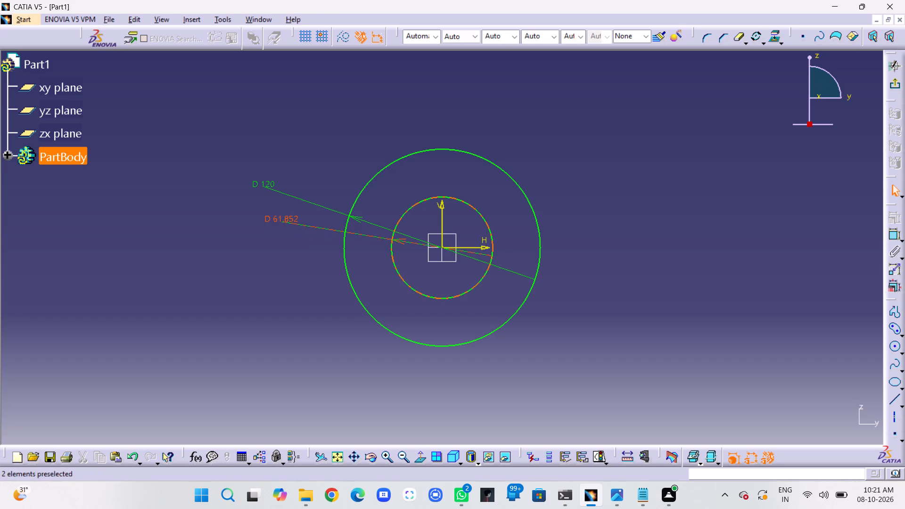
double_click(290, 218)
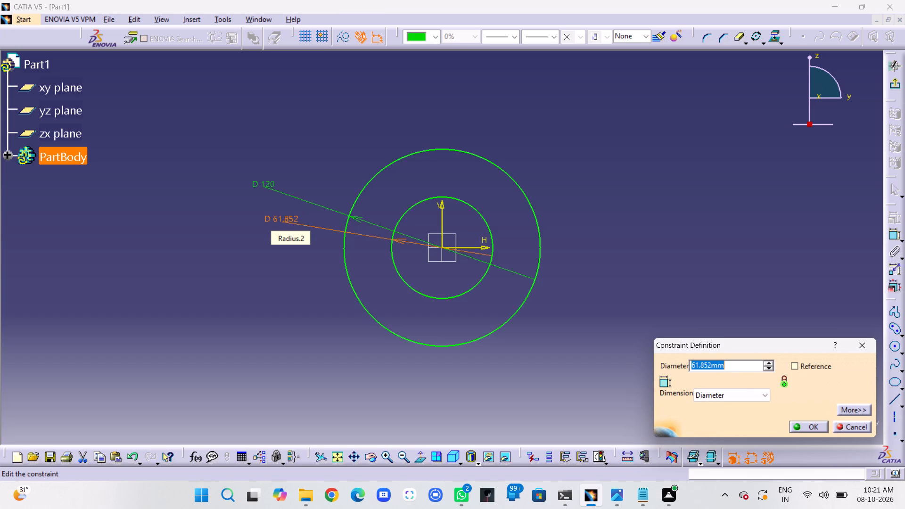
text(40)
key(Return)
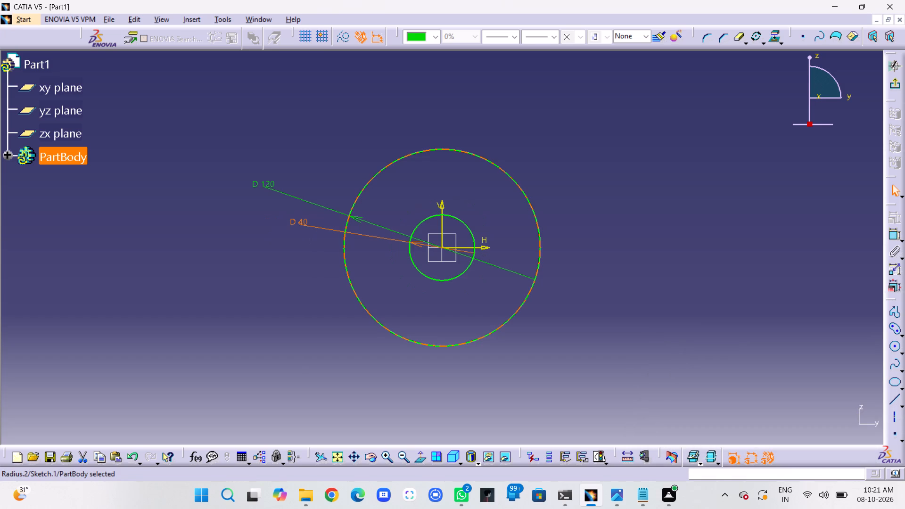
click(346, 169)
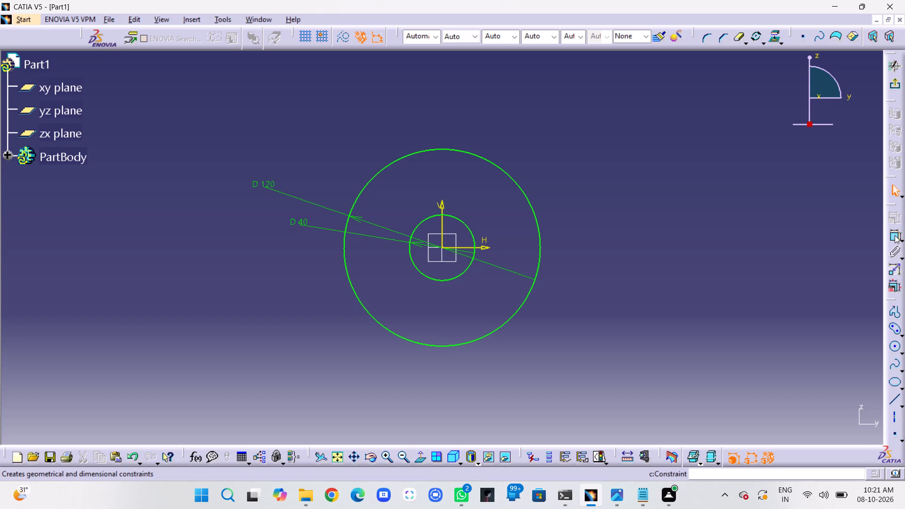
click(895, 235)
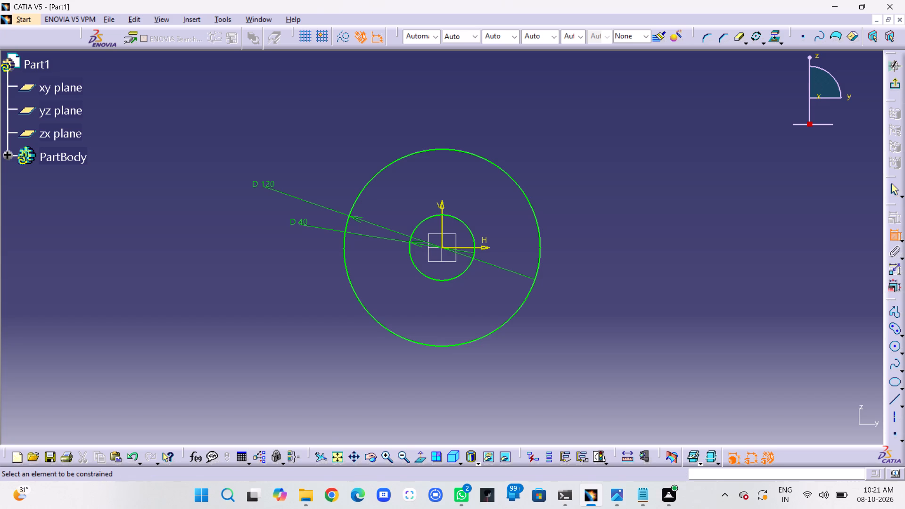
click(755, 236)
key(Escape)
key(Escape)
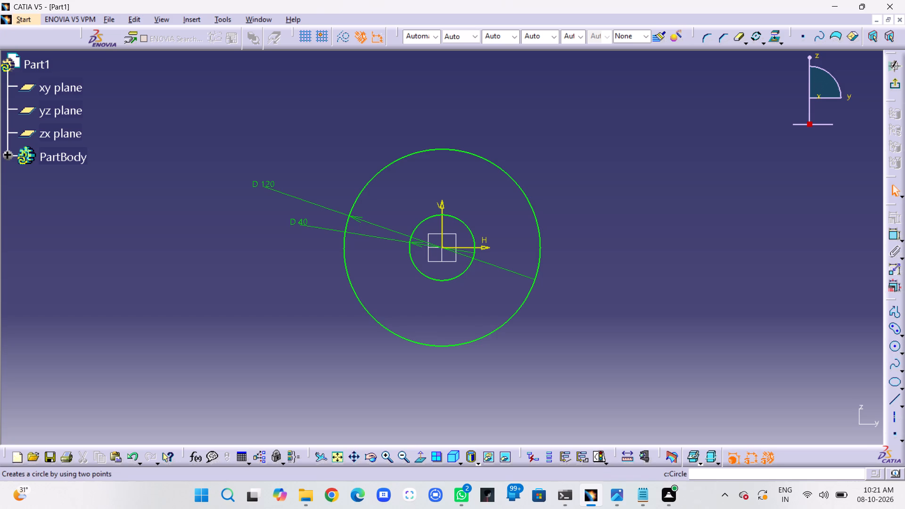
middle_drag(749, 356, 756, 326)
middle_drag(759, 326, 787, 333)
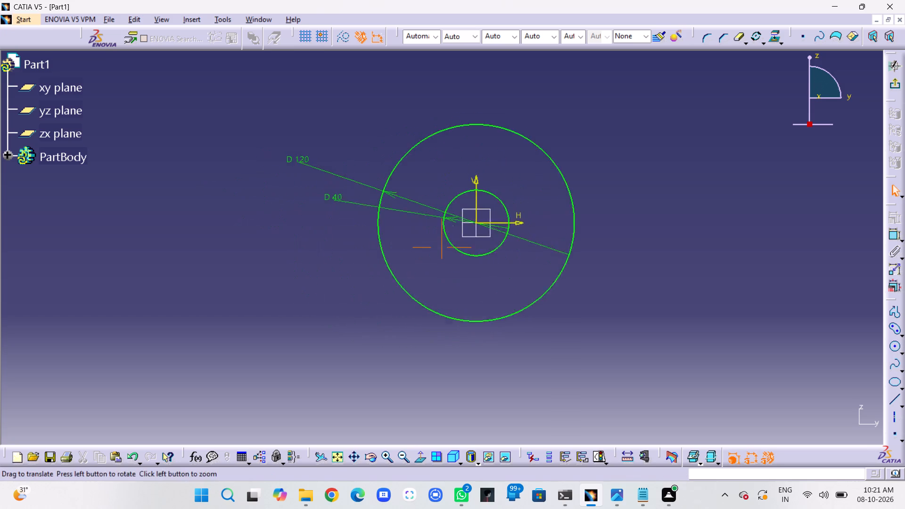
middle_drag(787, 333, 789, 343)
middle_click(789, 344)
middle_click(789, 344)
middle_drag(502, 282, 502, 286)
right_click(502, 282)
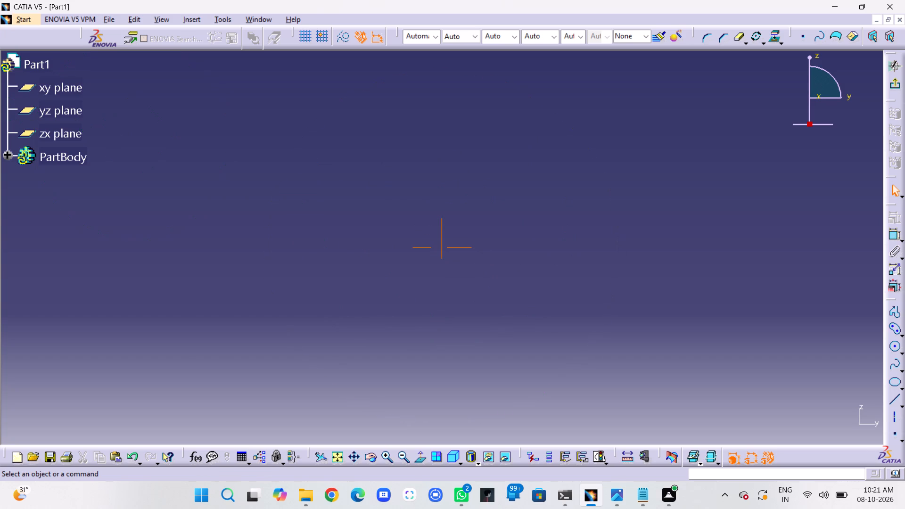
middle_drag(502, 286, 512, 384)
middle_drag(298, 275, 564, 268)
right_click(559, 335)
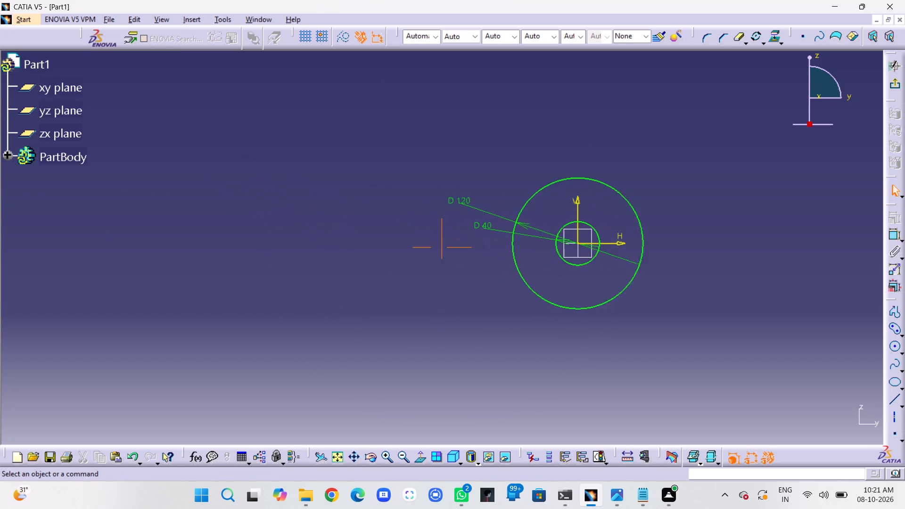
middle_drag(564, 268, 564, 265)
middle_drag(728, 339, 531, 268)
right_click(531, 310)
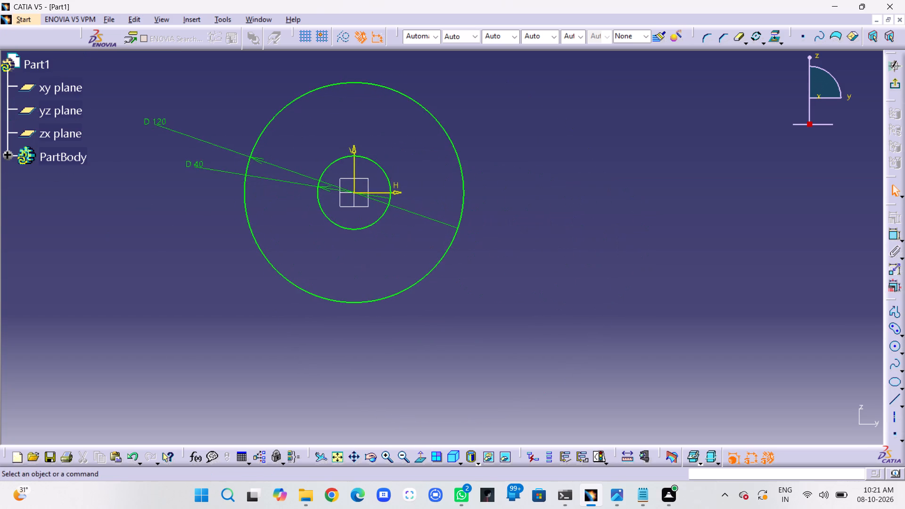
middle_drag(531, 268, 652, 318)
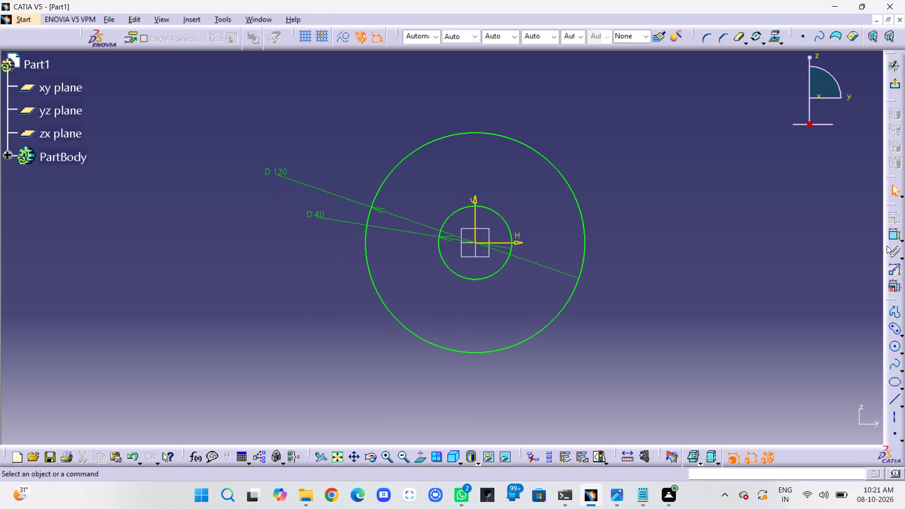
Exit the sketch and pad the two-circle profile with a length of 5 mm and mirrored extent.
click(898, 85)
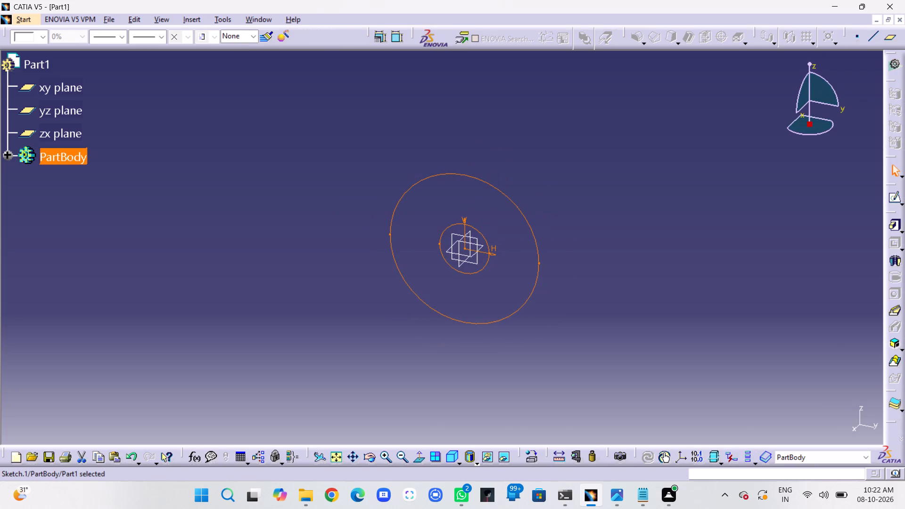
click(896, 226)
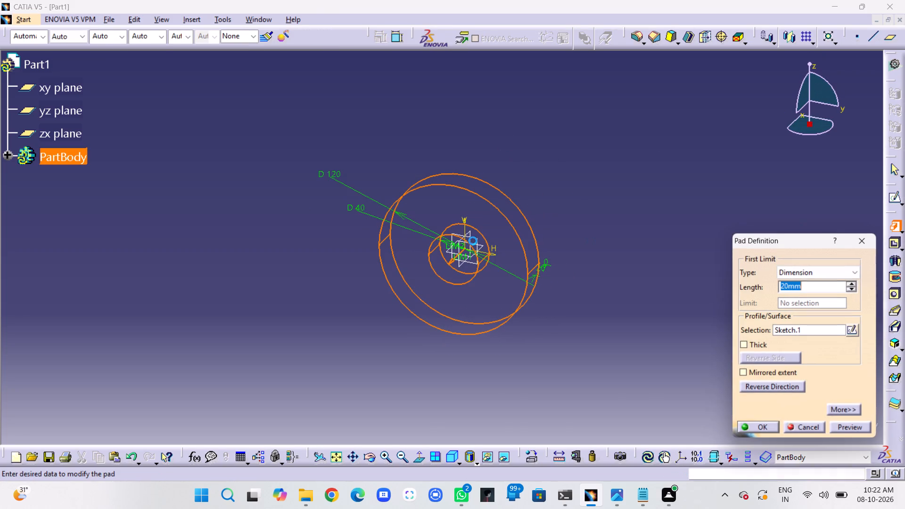
click(746, 370)
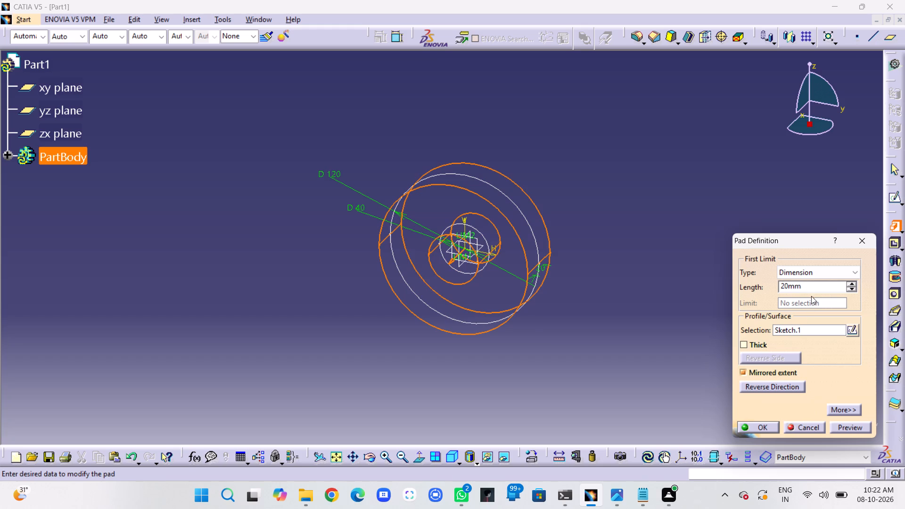
double_click(814, 288)
key(5)
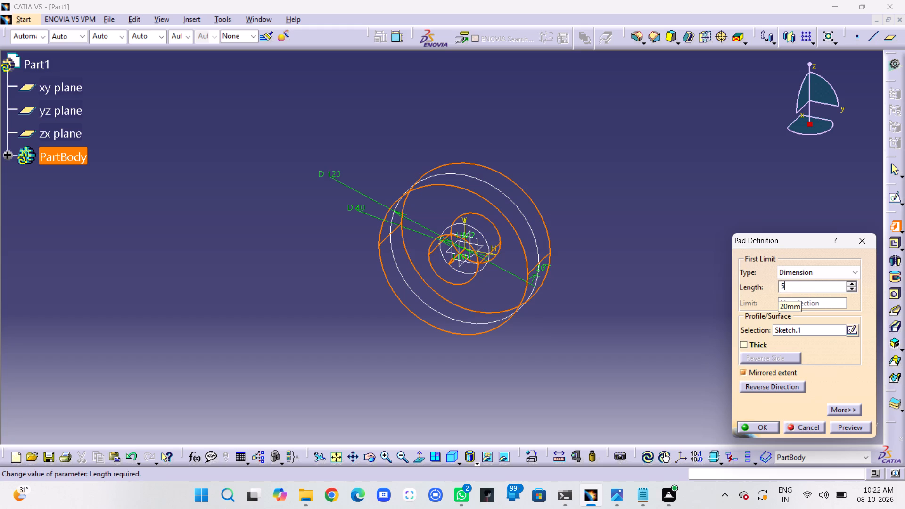
key(Return)
click(734, 270)
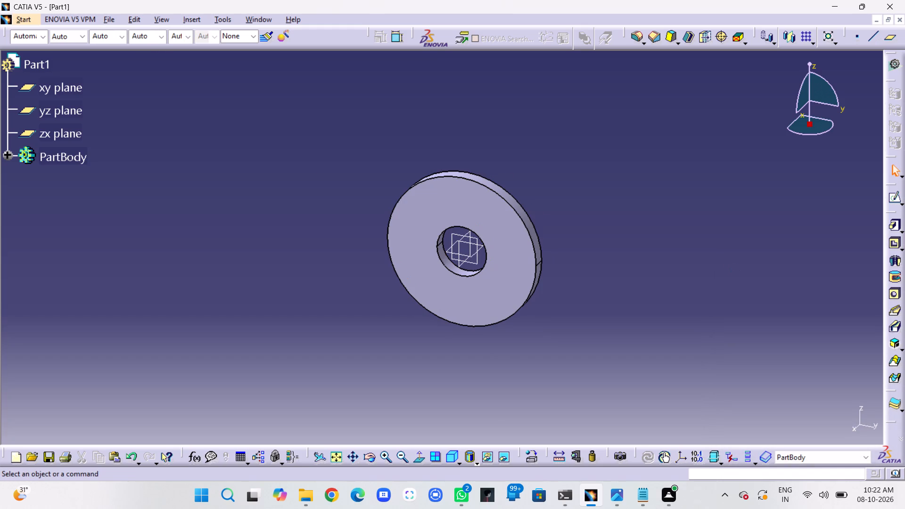
Start a new sketch on the yz plane and project the disc's outer circular edge into it.
middle_drag(427, 383, 487, 301)
right_drag(427, 383, 487, 301)
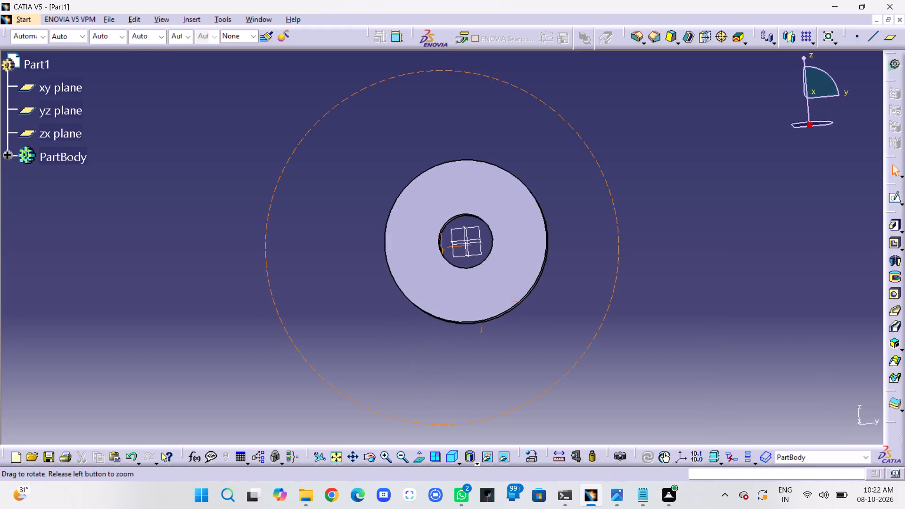
middle_drag(487, 301, 470, 323)
right_drag(487, 301, 470, 323)
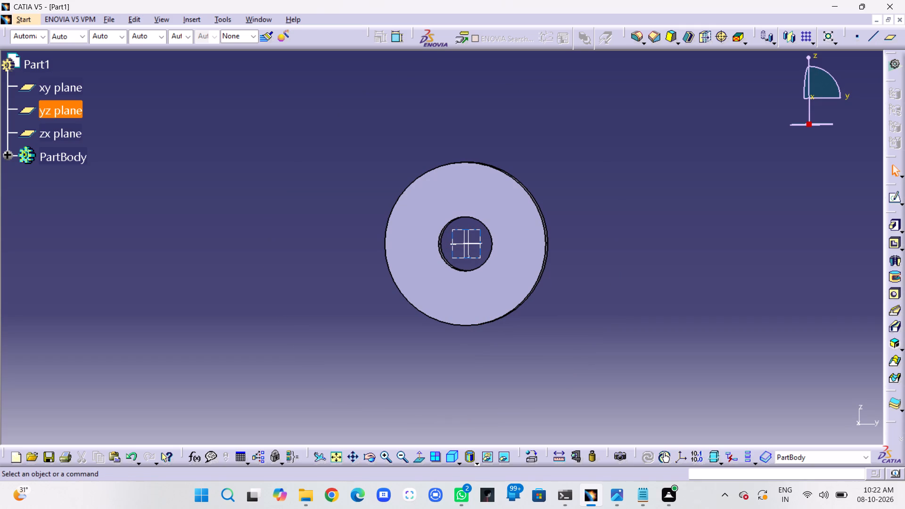
click(480, 232)
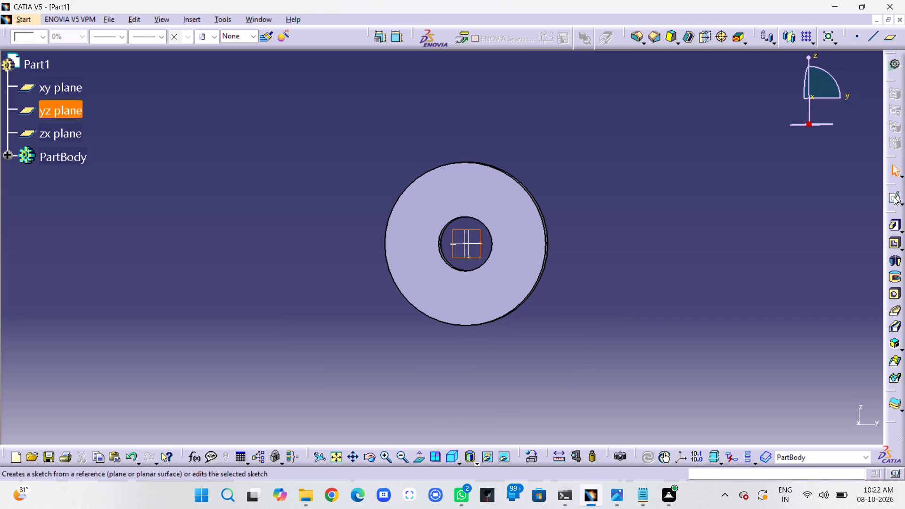
click(894, 197)
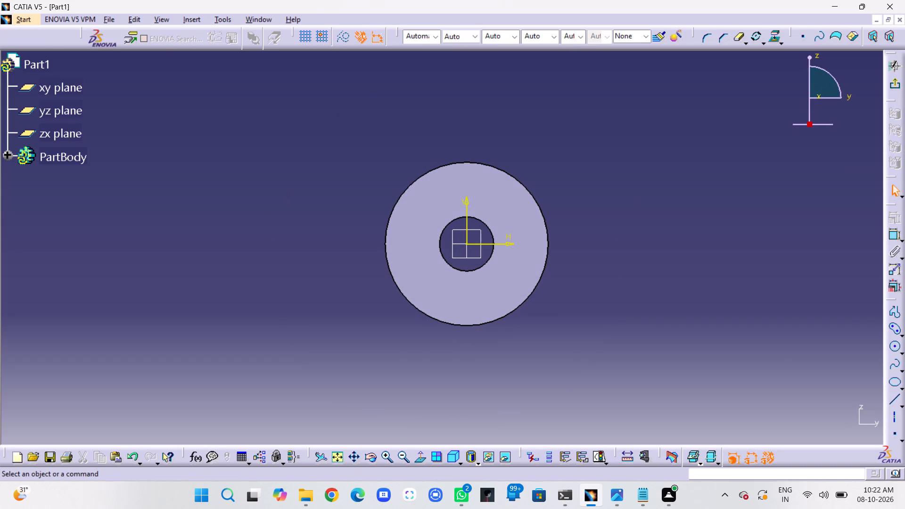
middle_drag(587, 214, 601, 169)
right_click(587, 214)
middle_click(601, 169)
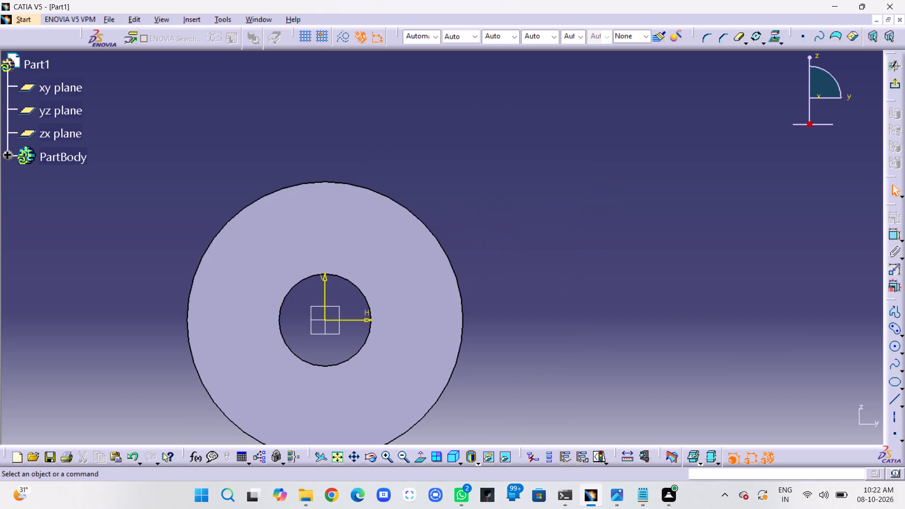
middle_drag(533, 244, 677, 187)
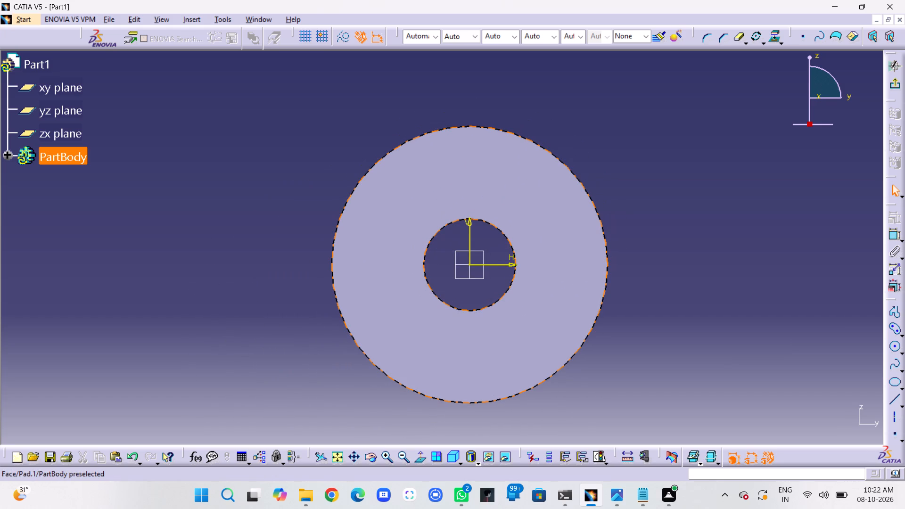
click(607, 245)
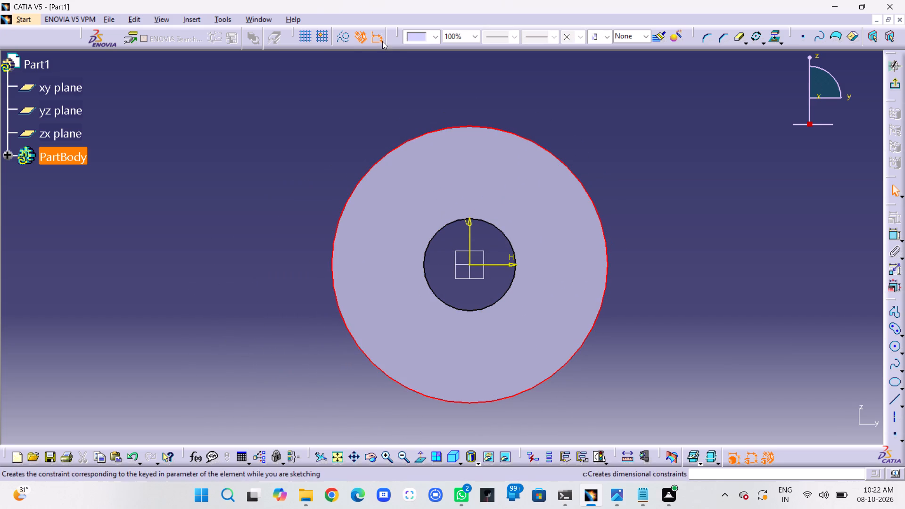
click(772, 38)
click(683, 193)
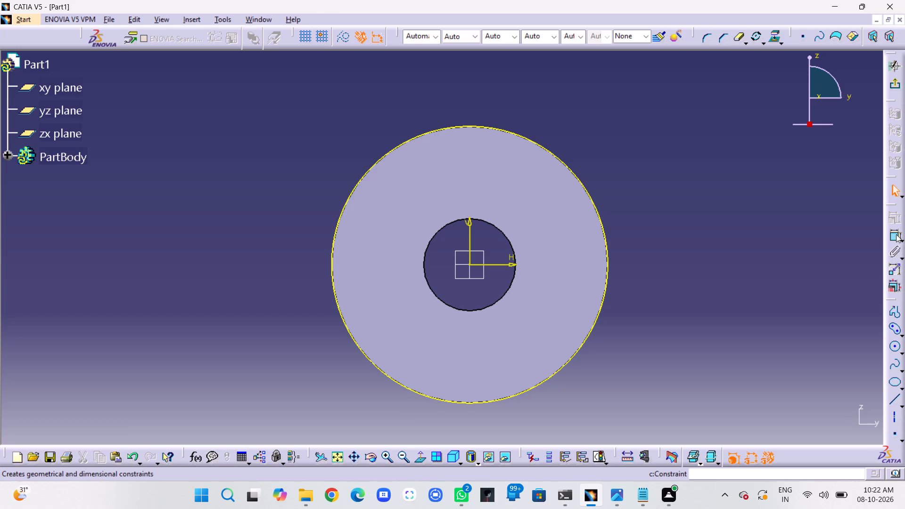
Sketch a circle centred on the origin outside the disc, dimension its diameter and set it to 150 mm.
click(897, 348)
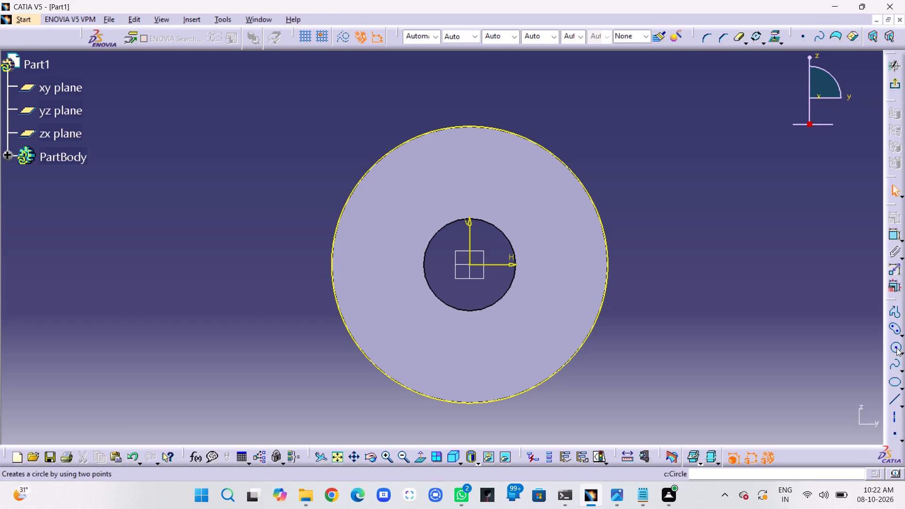
click(469, 265)
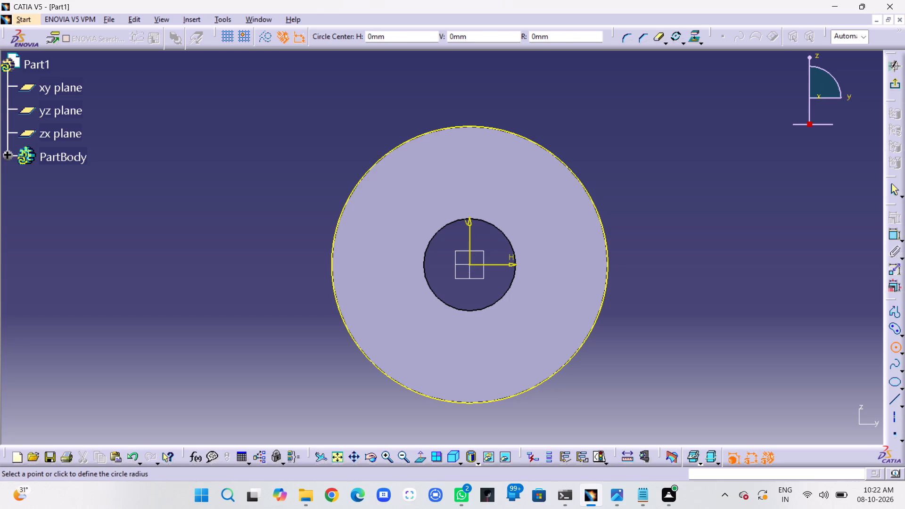
click(607, 369)
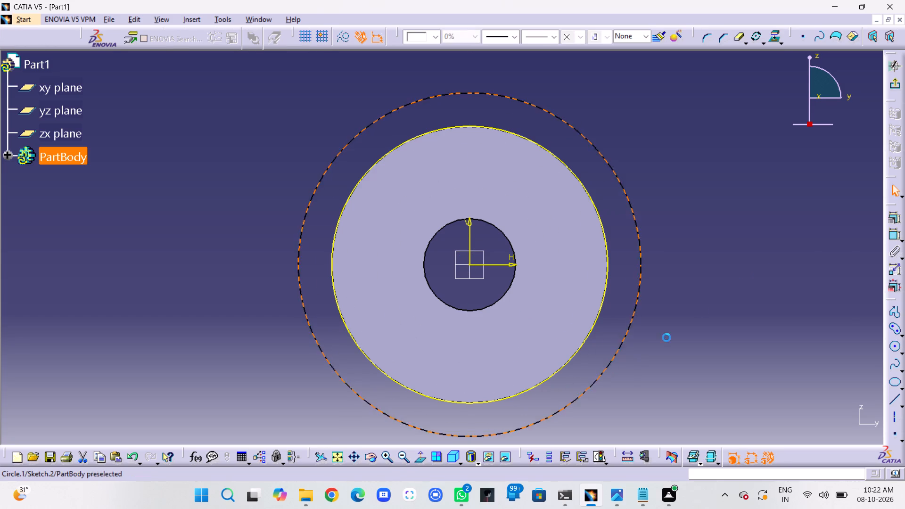
click(892, 236)
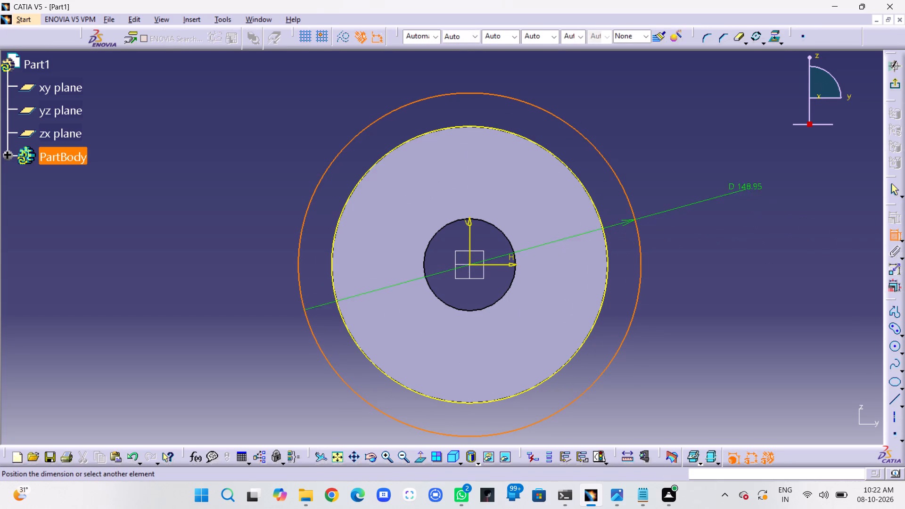
click(743, 183)
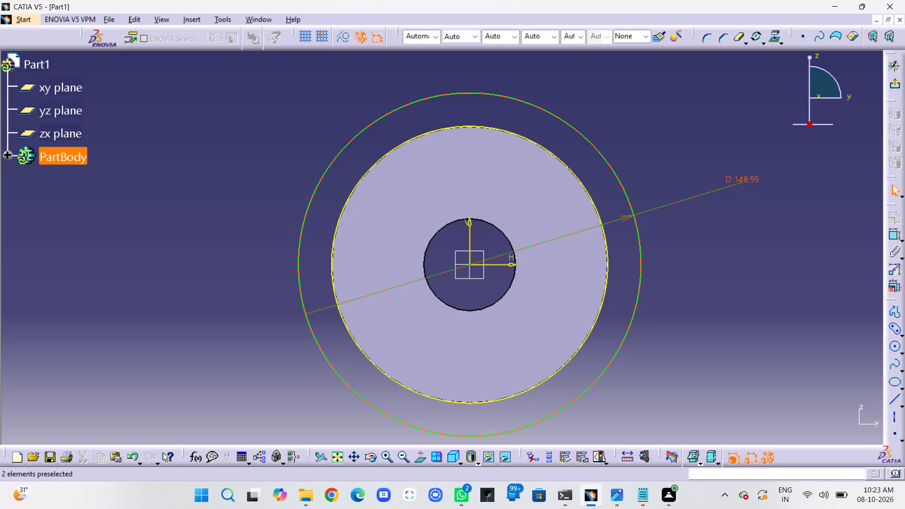
double_click(756, 179)
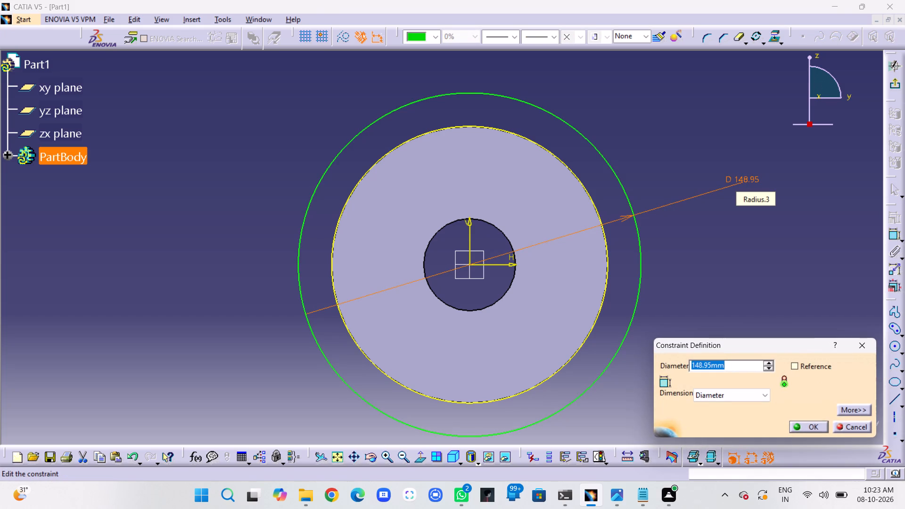
text(150)
key(Return)
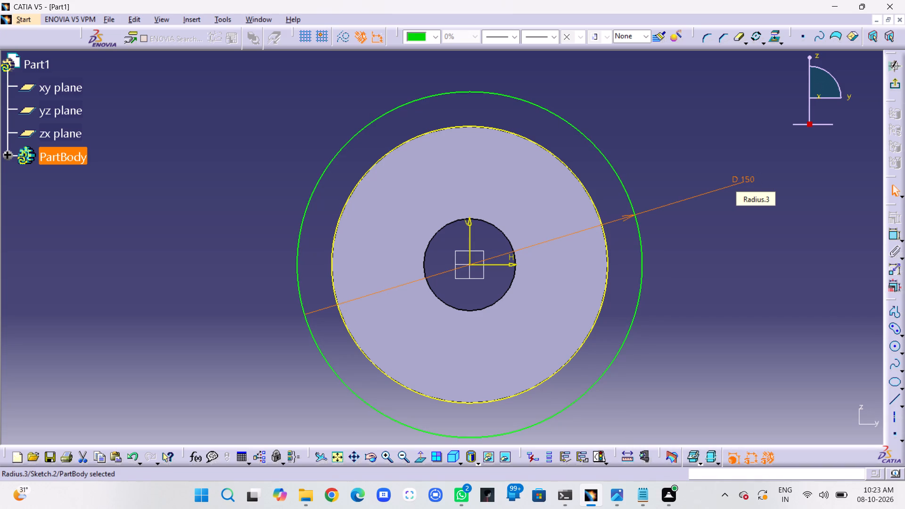
click(770, 211)
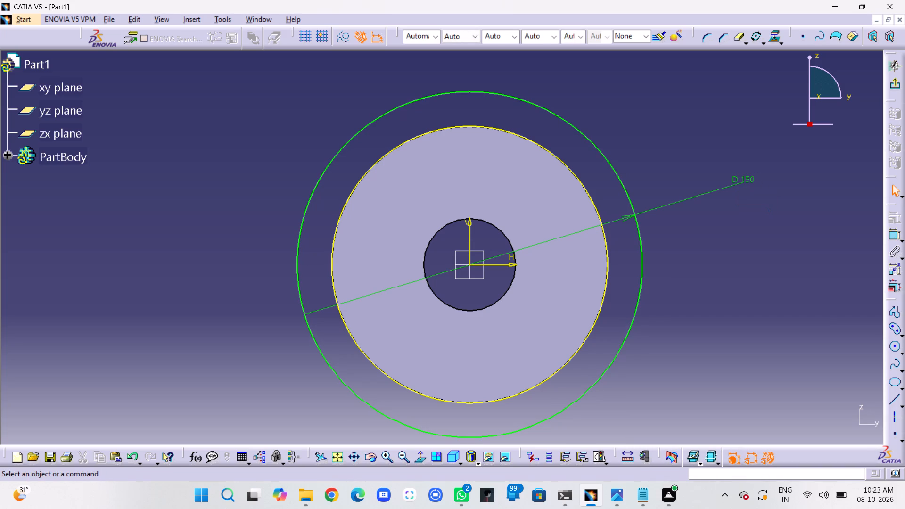
Sketch two crossing lines centred on the origin, extending beyond the 150 mm circle, the second about 214 mm long at about 62°.
middle_drag(830, 188, 828, 178)
right_click(827, 169)
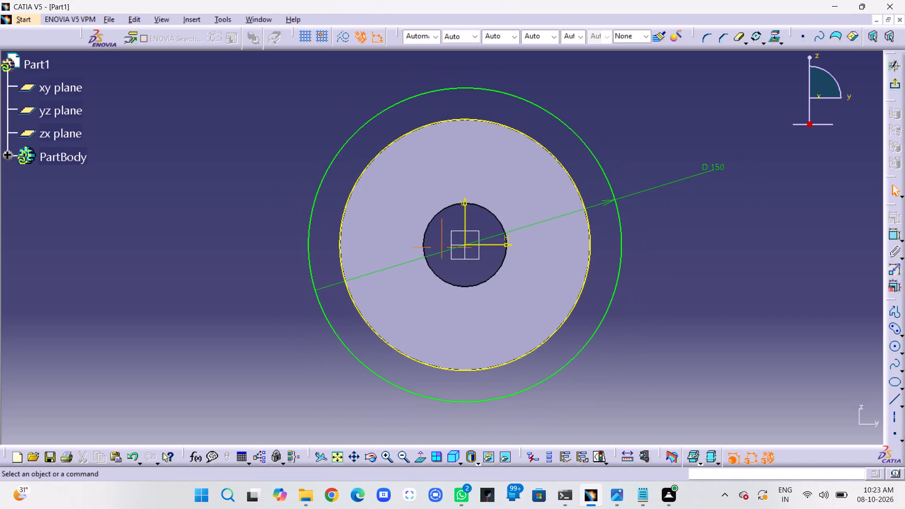
middle_drag(828, 178, 828, 175)
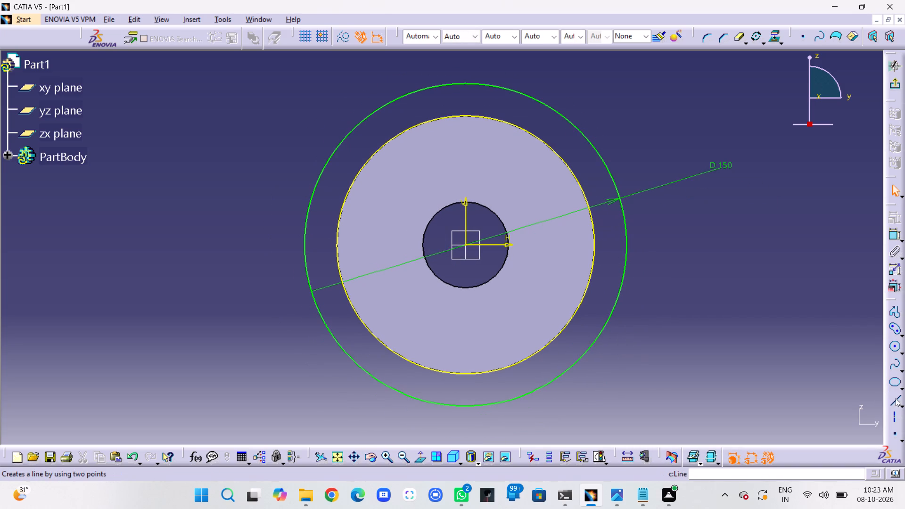
click(897, 401)
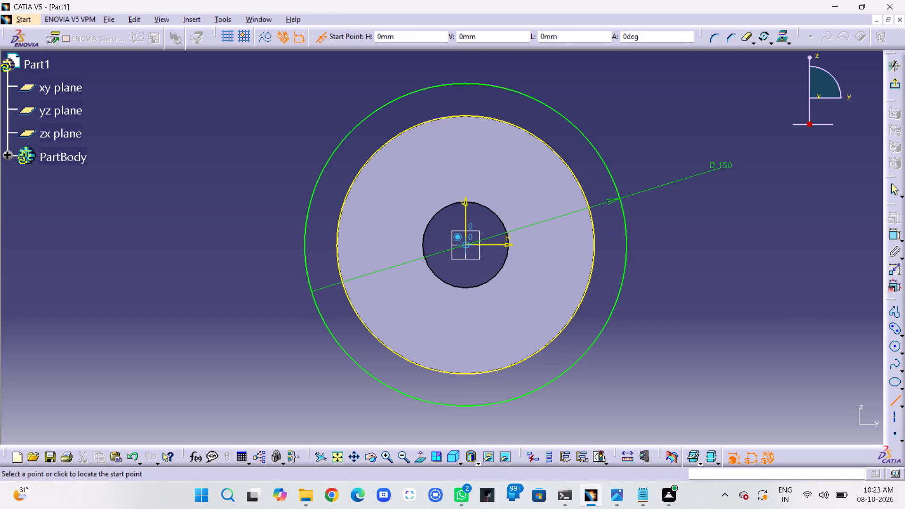
click(464, 243)
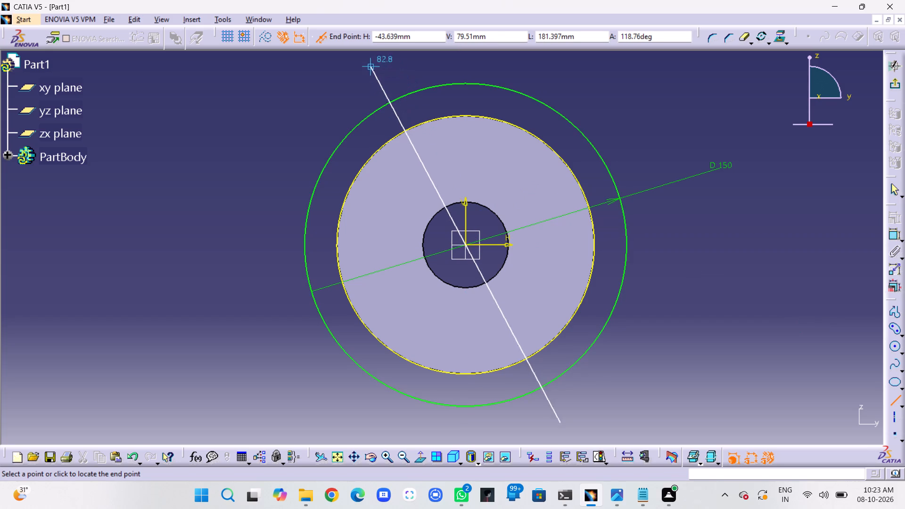
middle_drag(371, 67, 379, 92)
right_click(371, 67)
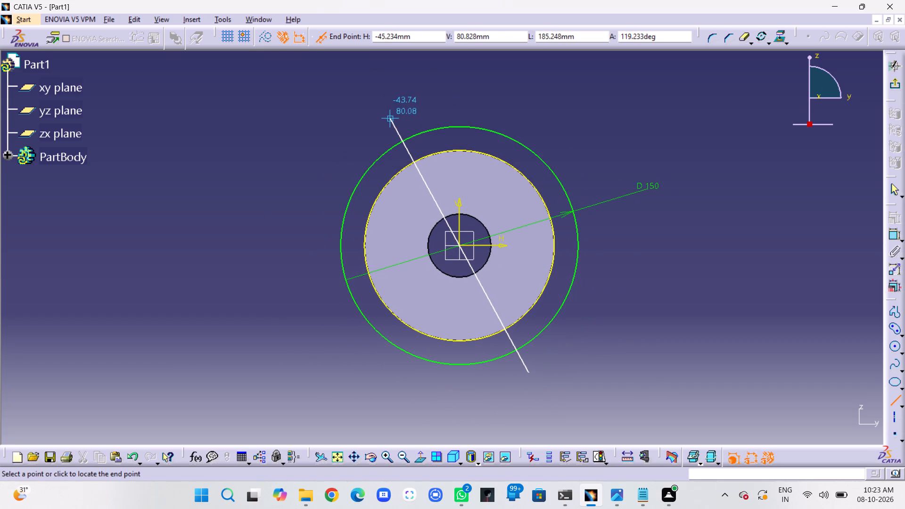
click(395, 95)
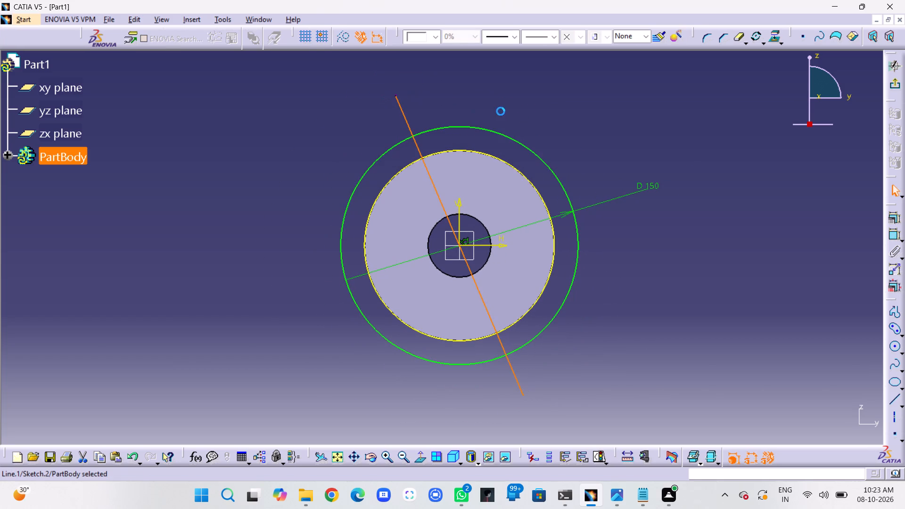
click(894, 402)
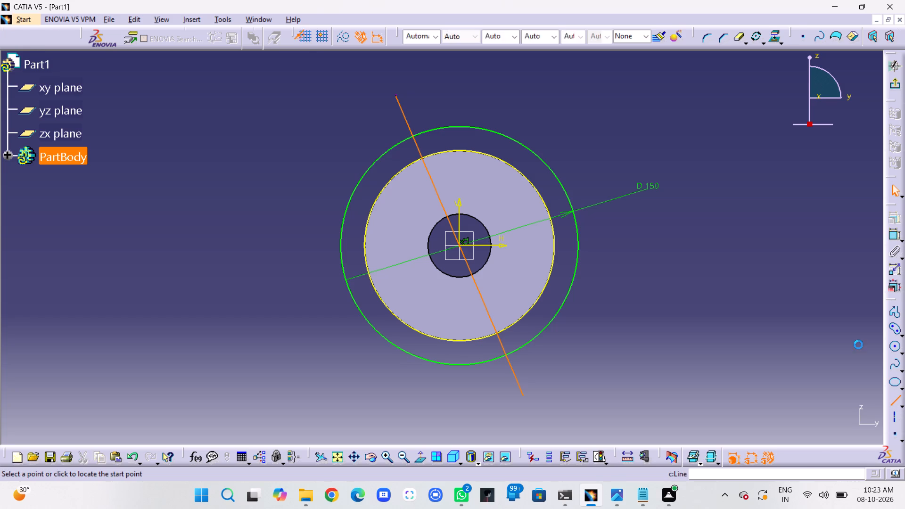
click(458, 244)
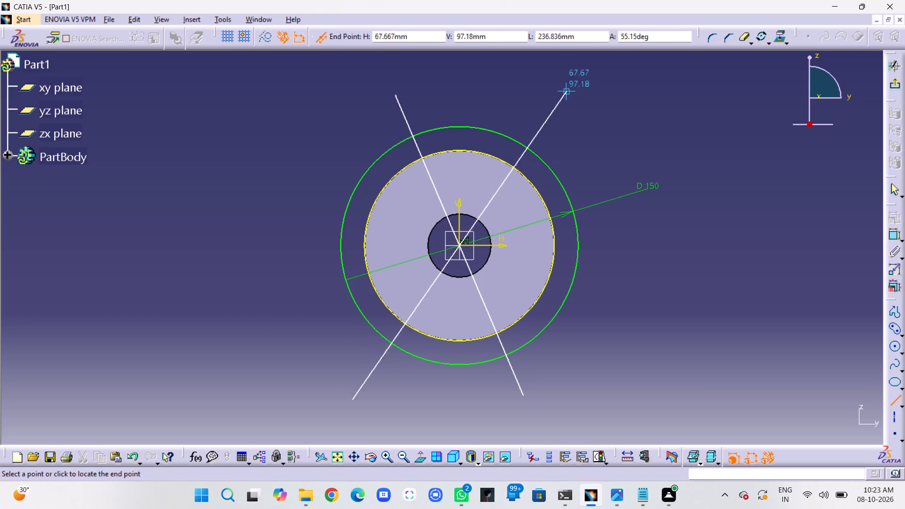
click(539, 94)
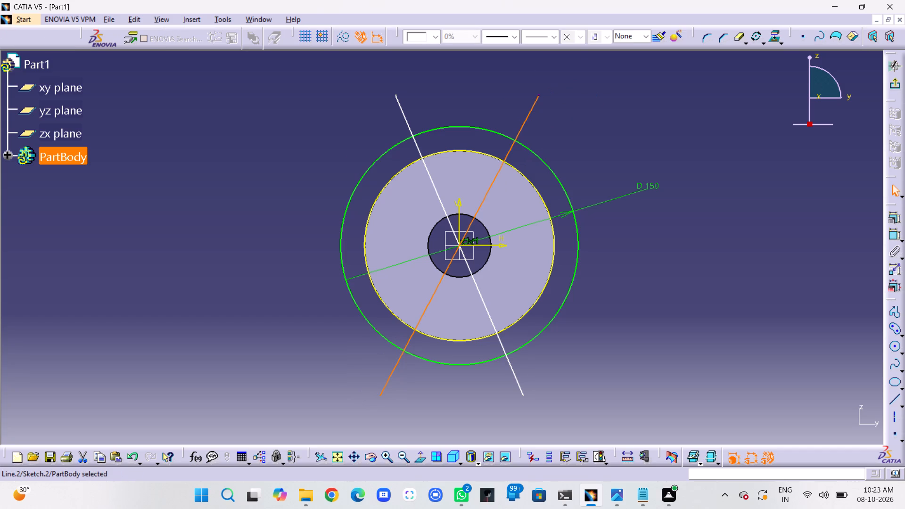
Dimension the angle between the second line and the vertical axis, placing it above the 150 mm circle.
middle_drag(708, 271, 757, 272)
click(703, 255)
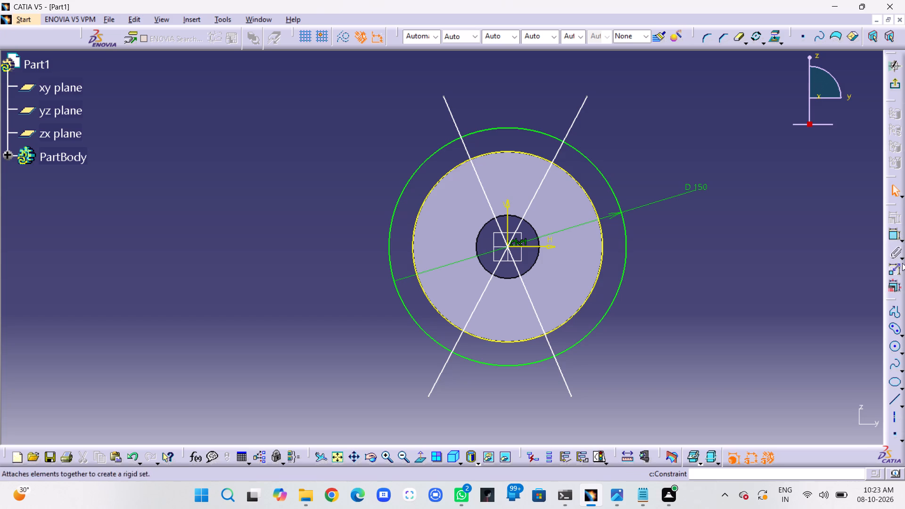
click(896, 235)
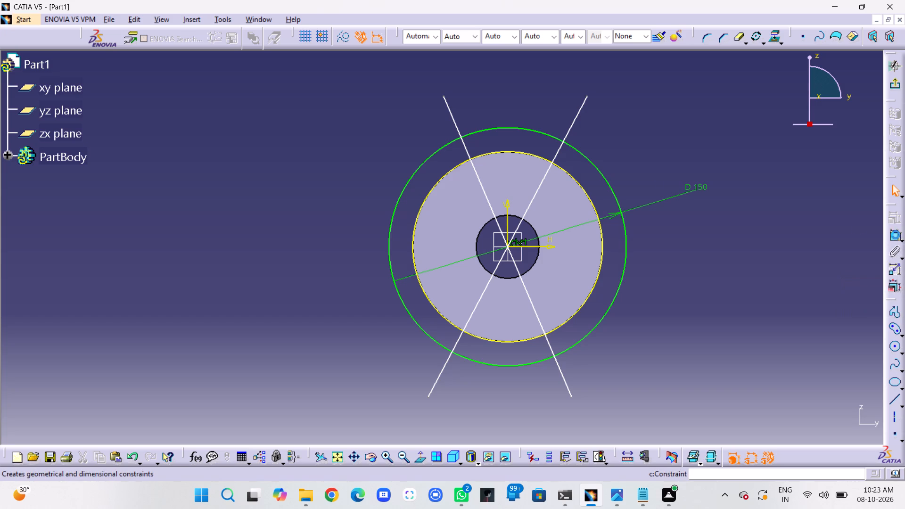
click(524, 214)
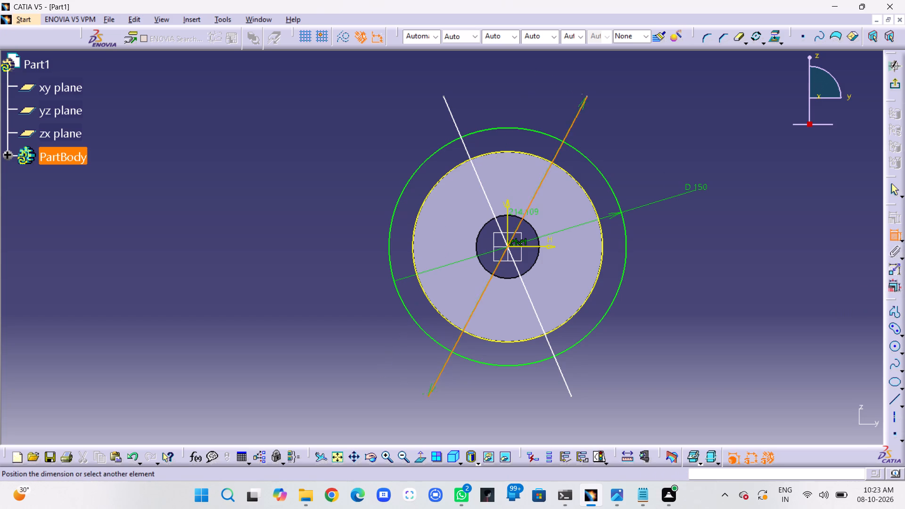
click(507, 216)
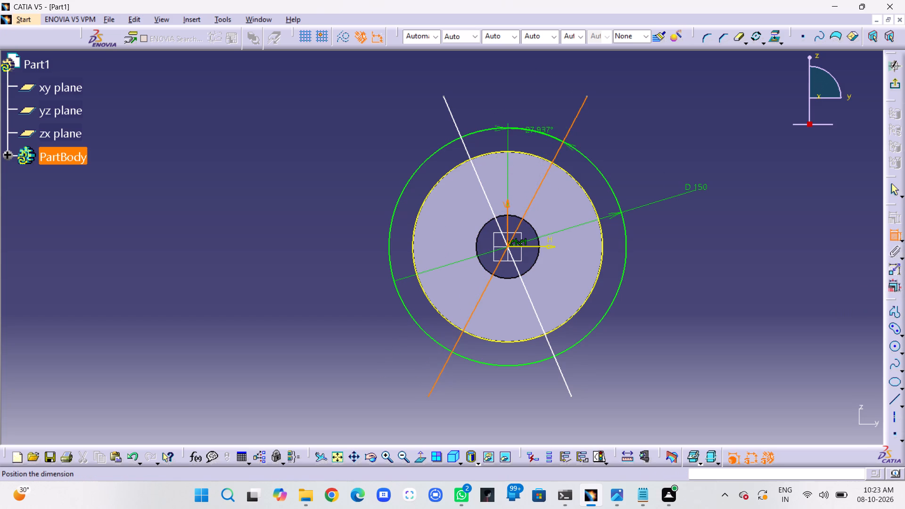
click(543, 98)
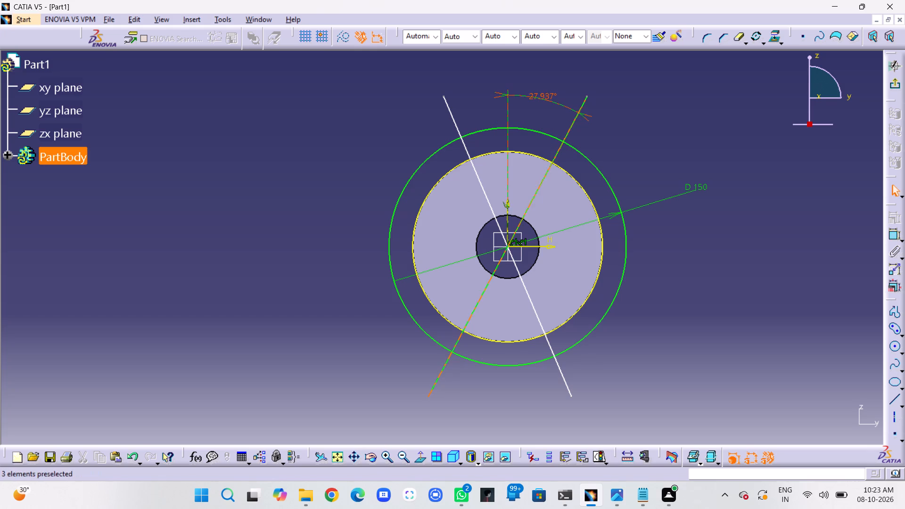
Set the angle between the second line and the vertical axis to 22.5°.
double_click(546, 94)
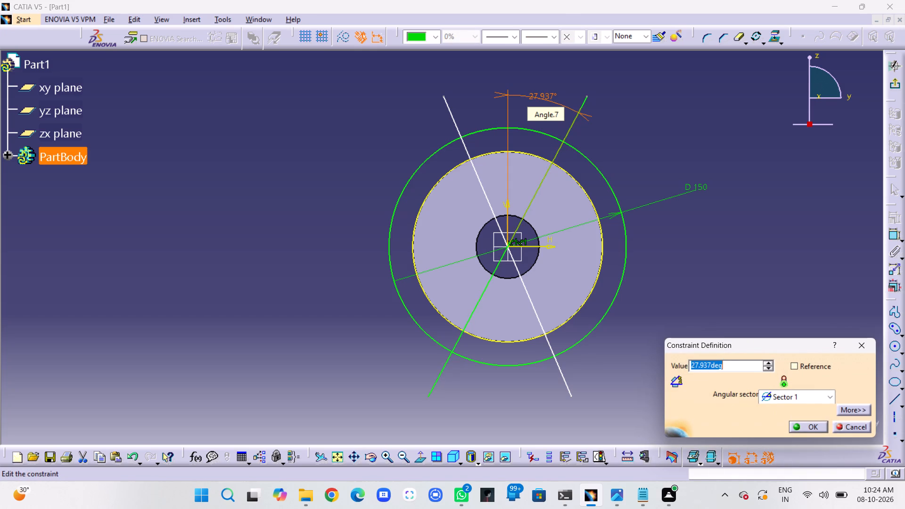
key(2)
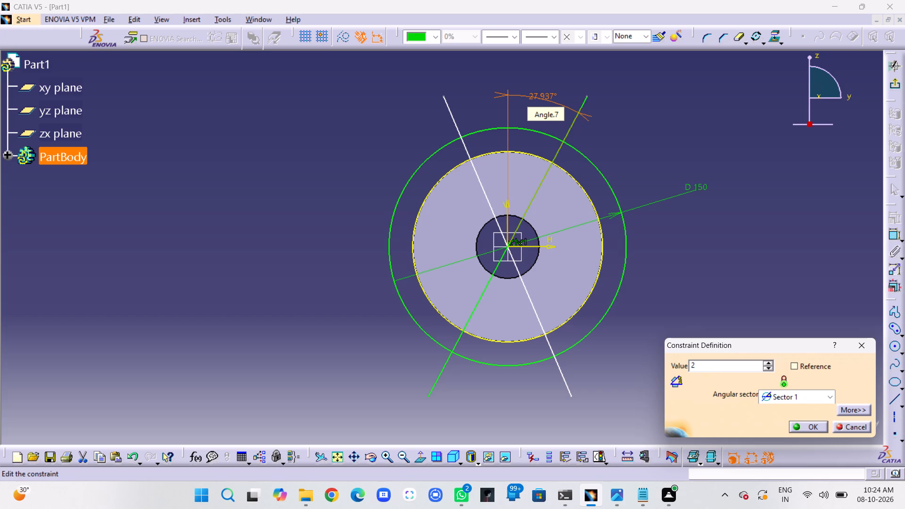
text(2.5)
key(Return)
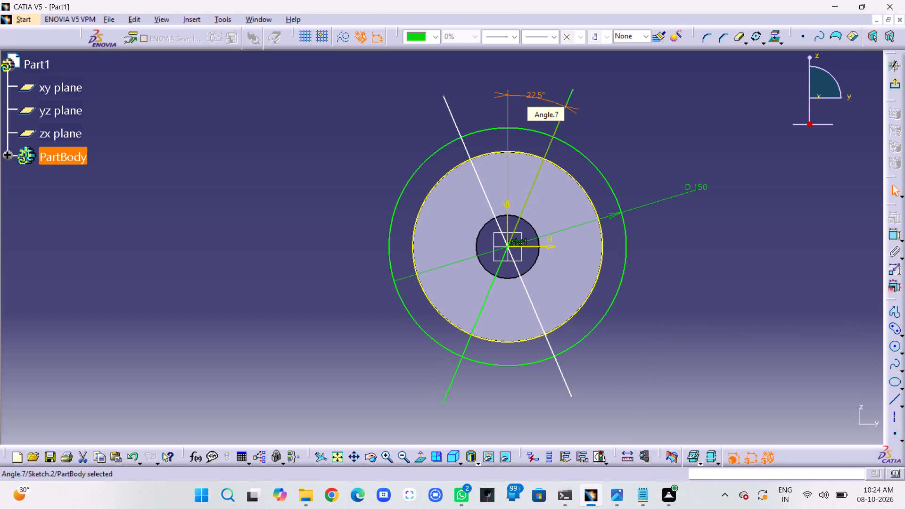
click(753, 137)
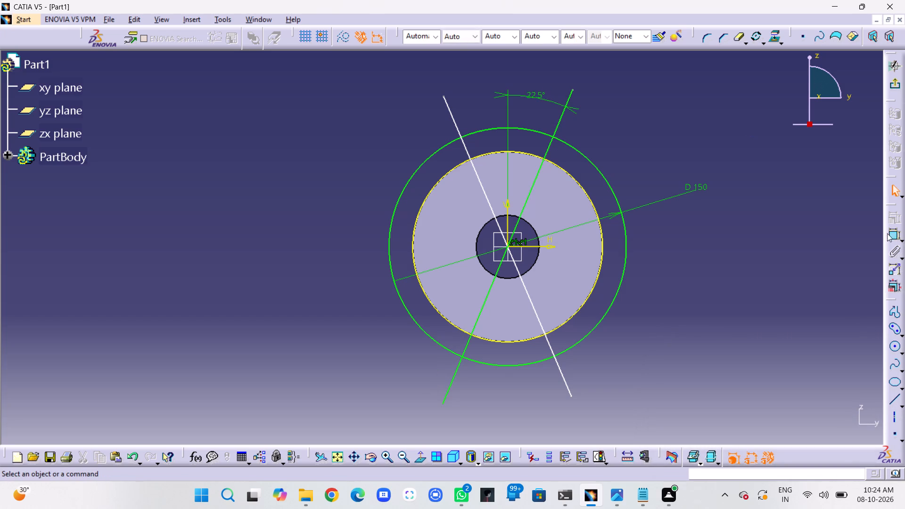
Dimension the angle between the two steep crossing lines, placing it above the 150 mm circle.
click(894, 235)
click(558, 120)
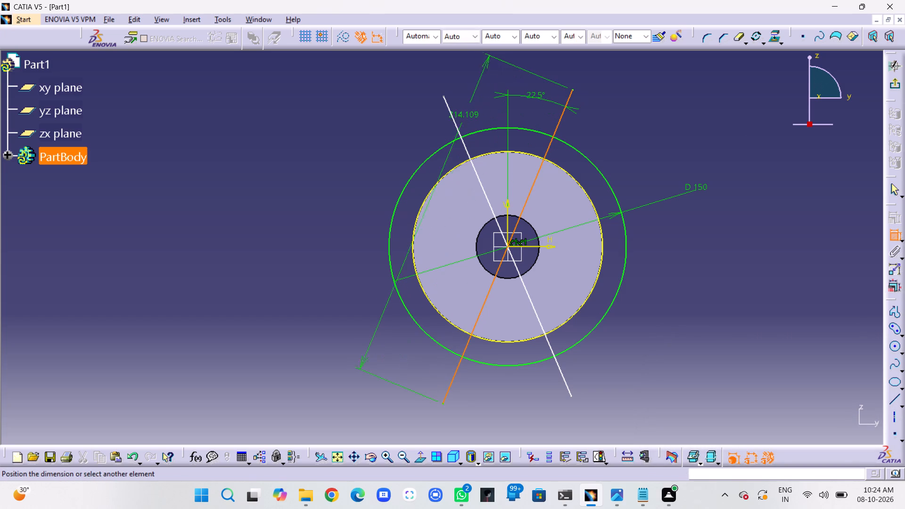
click(453, 116)
click(500, 84)
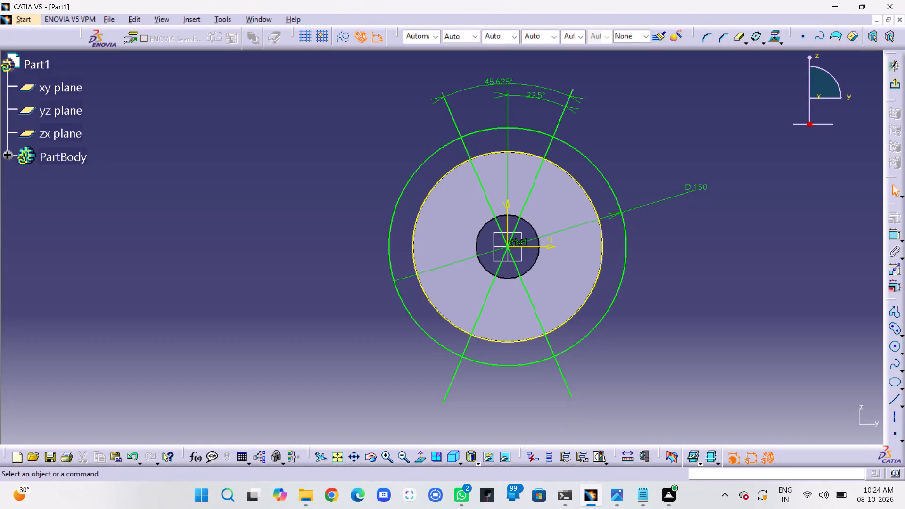
Sketch two shallow crossing lines centred on the origin and extending past the 150 mm circle, about 250 mm at 336° and 232 mm at 26°.
click(898, 399)
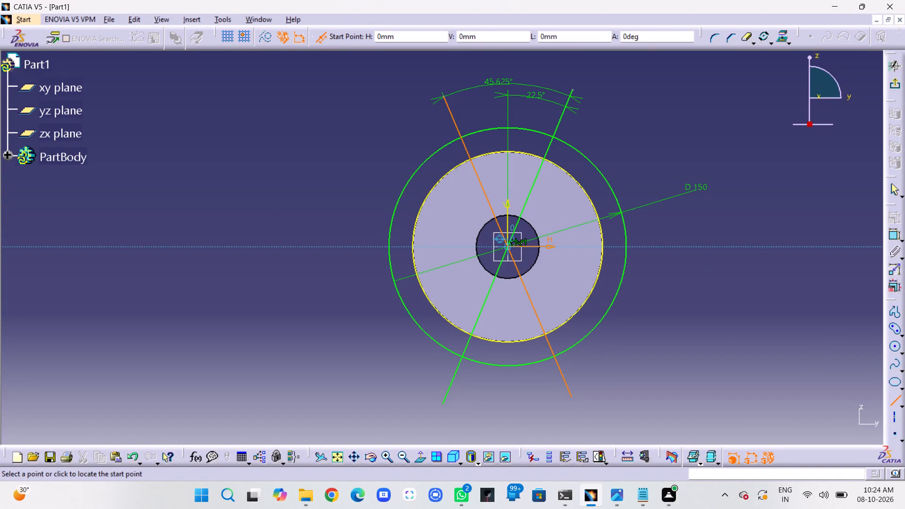
click(507, 246)
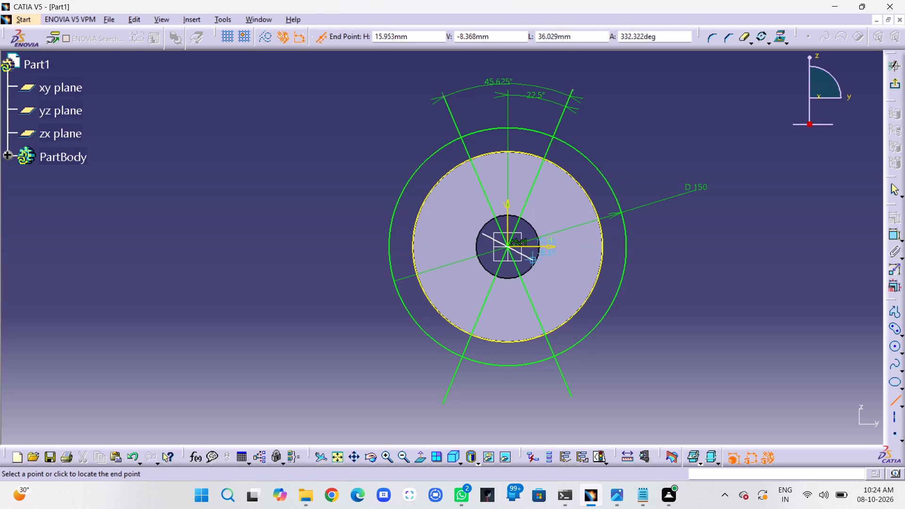
click(687, 328)
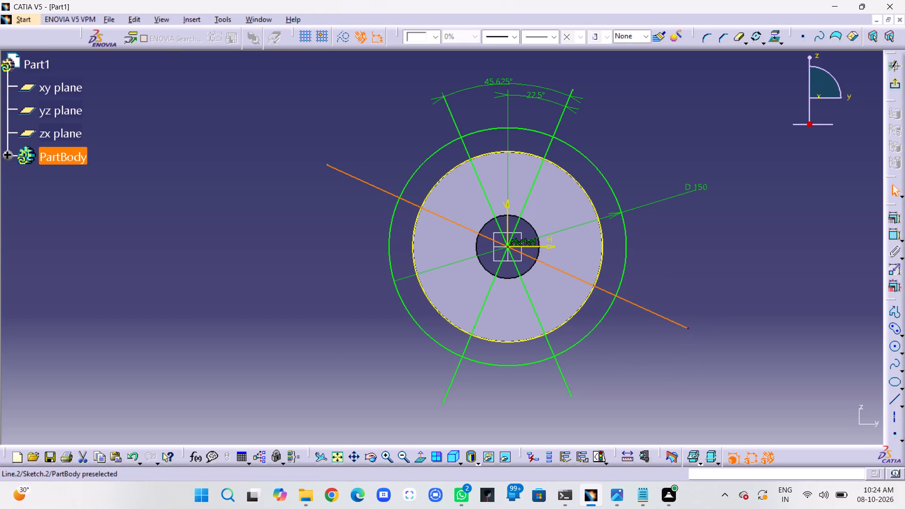
click(895, 399)
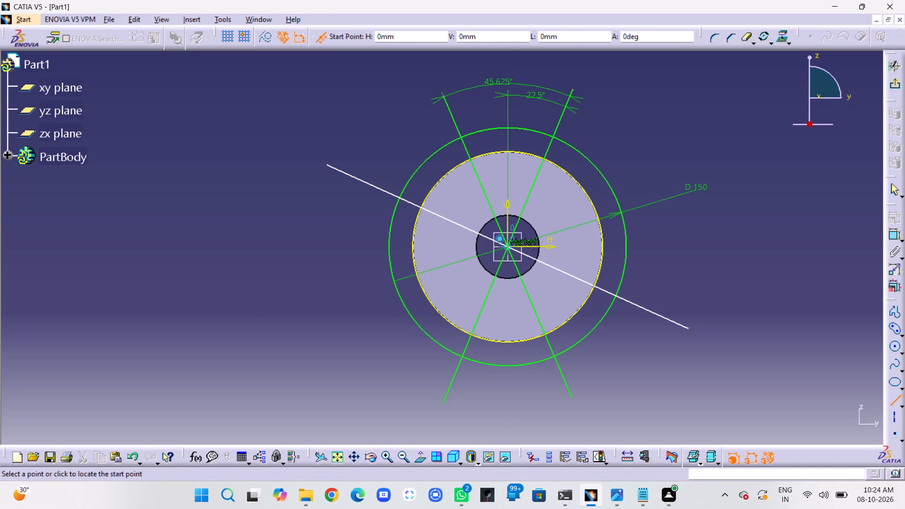
click(507, 246)
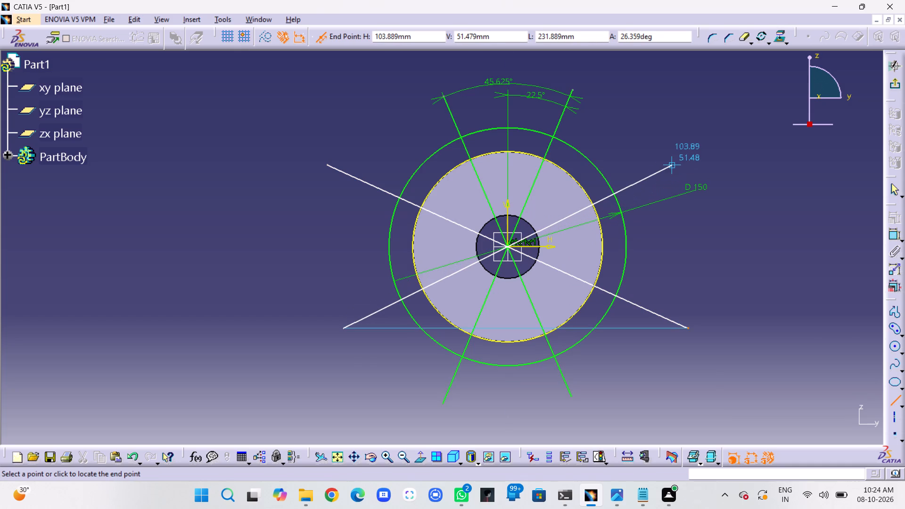
click(671, 167)
click(701, 145)
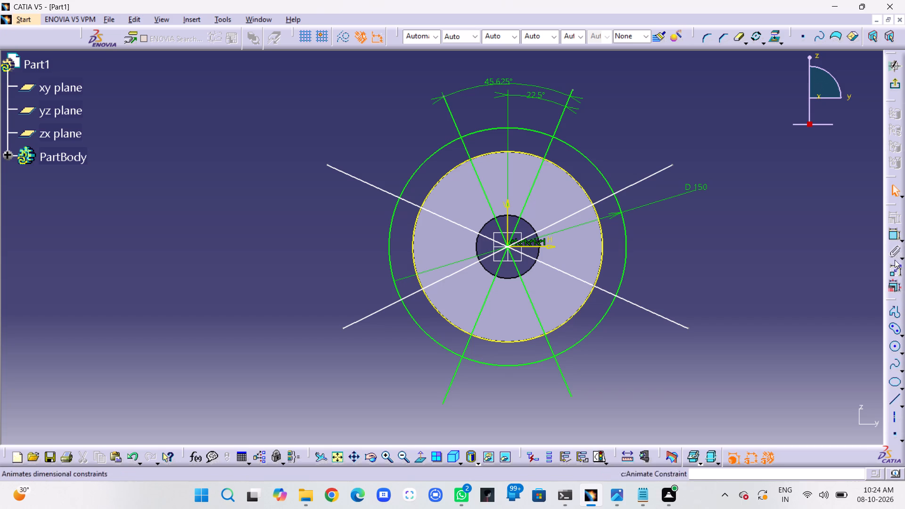
Dimension the angle between the downward-sloping shallow line and the horizontal axis and set it to 22.5°.
click(894, 231)
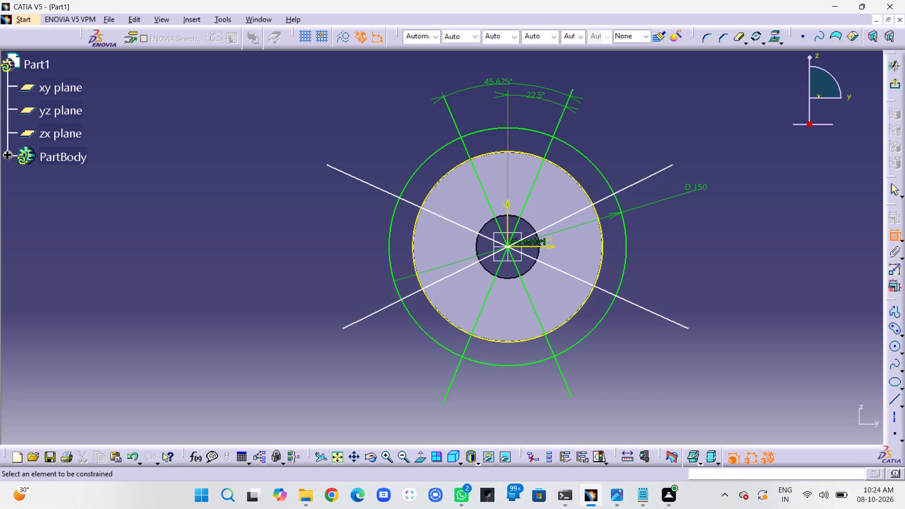
click(540, 246)
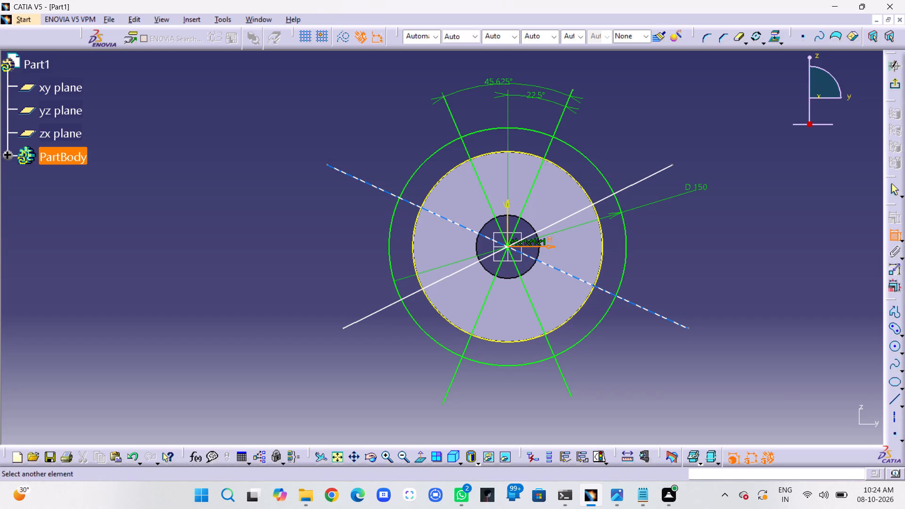
click(577, 279)
click(677, 281)
double_click(683, 278)
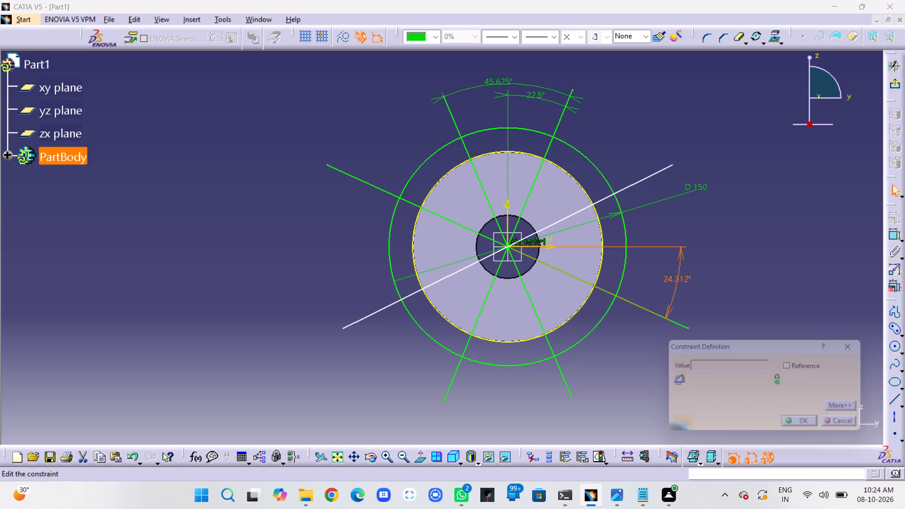
text(22.5)
key(Return)
click(741, 274)
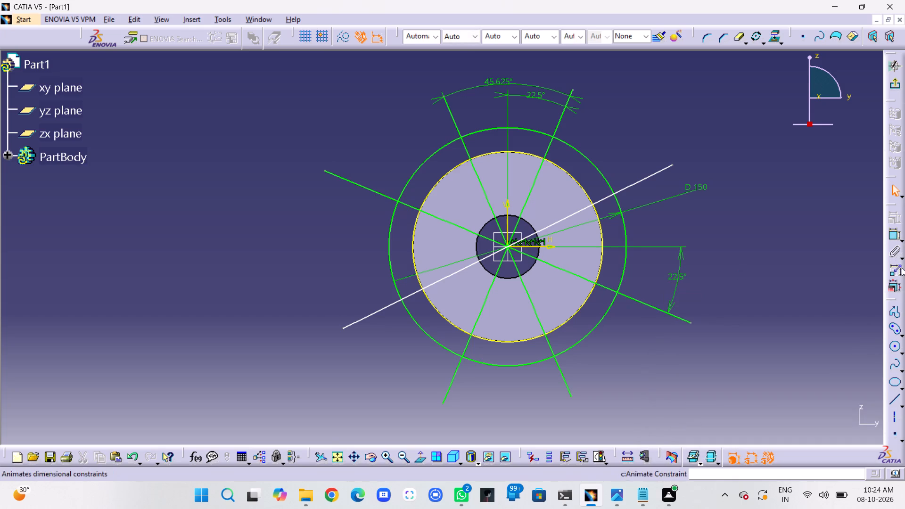
Dimension the angle between the two shallow lines, placing it outside the 150 mm circle, and set it to 45°.
click(892, 238)
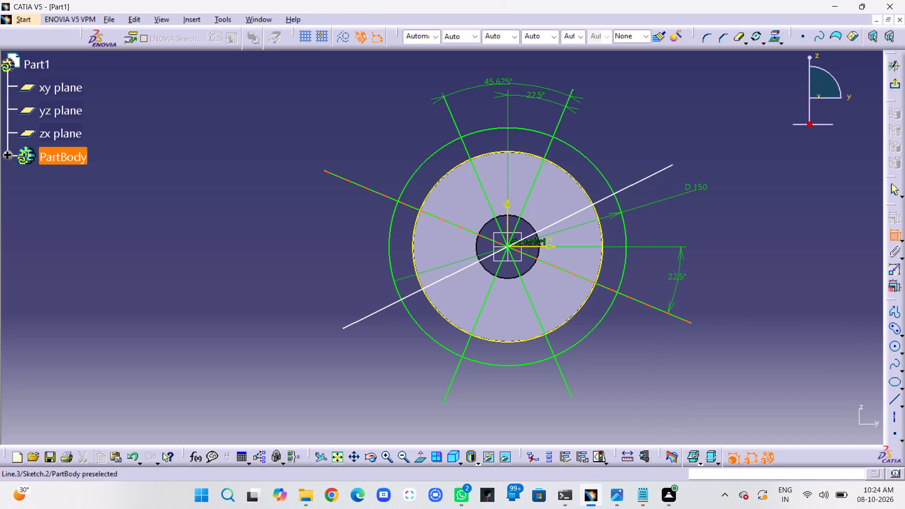
click(647, 306)
click(648, 176)
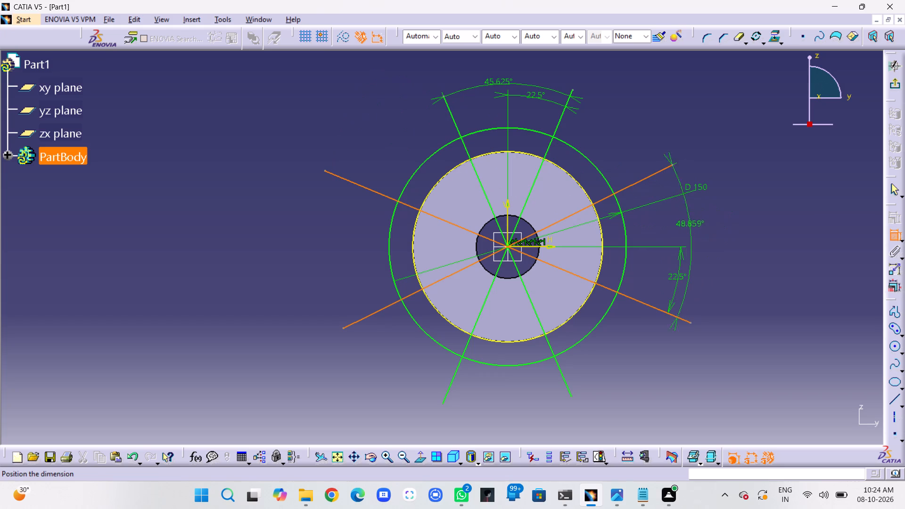
click(700, 230)
double_click(705, 225)
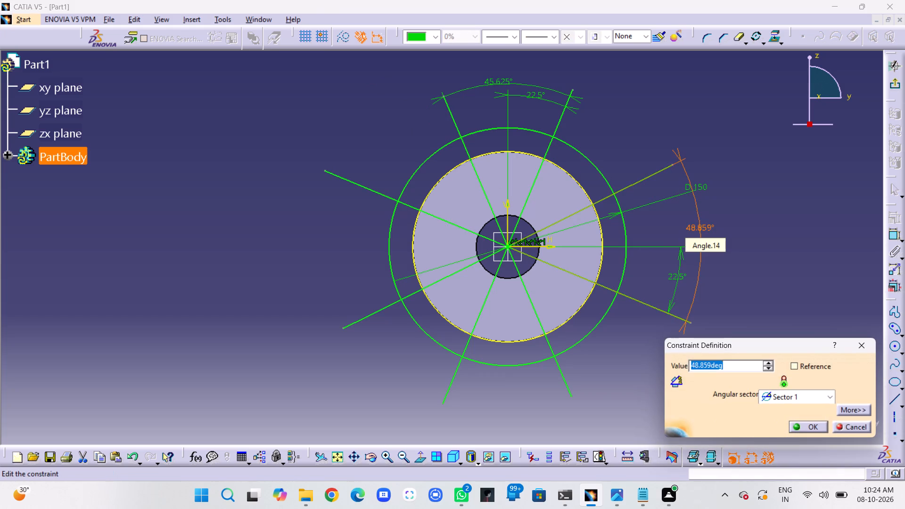
text(45)
key(Return)
click(767, 203)
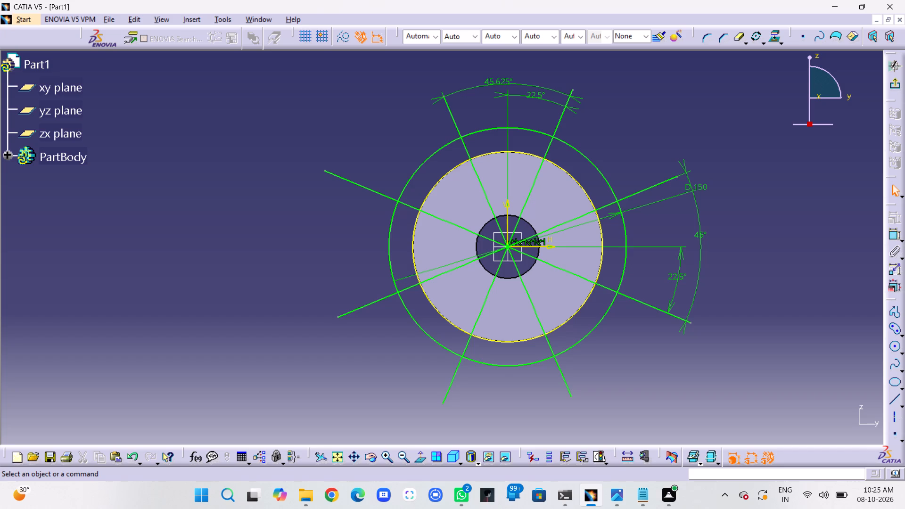
Quick Trim the right-hand ends of both shallow lines back to the 150 mm circle, accepting the change to their midpoint constraints.
click(739, 39)
click(653, 187)
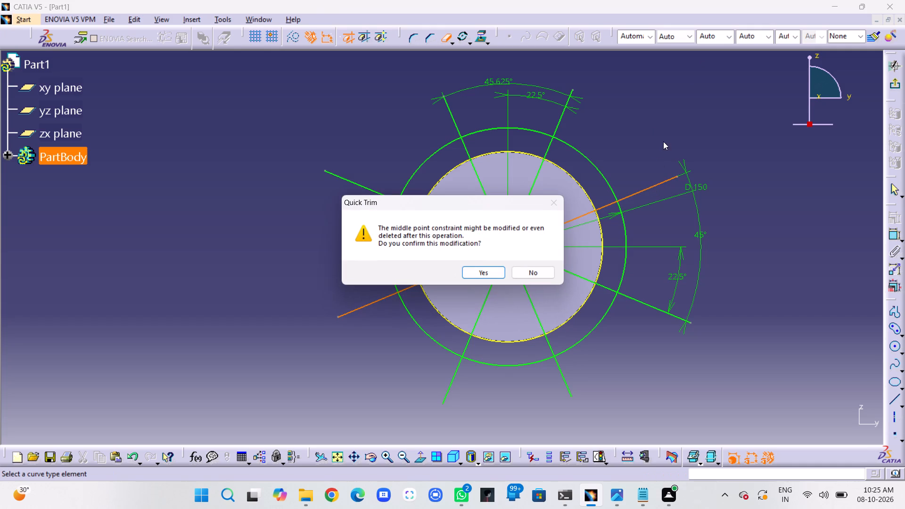
click(472, 273)
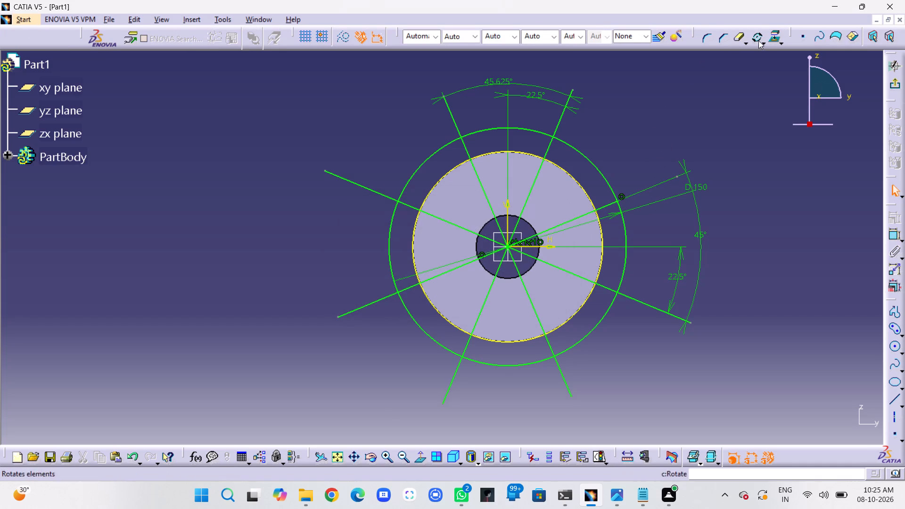
click(741, 39)
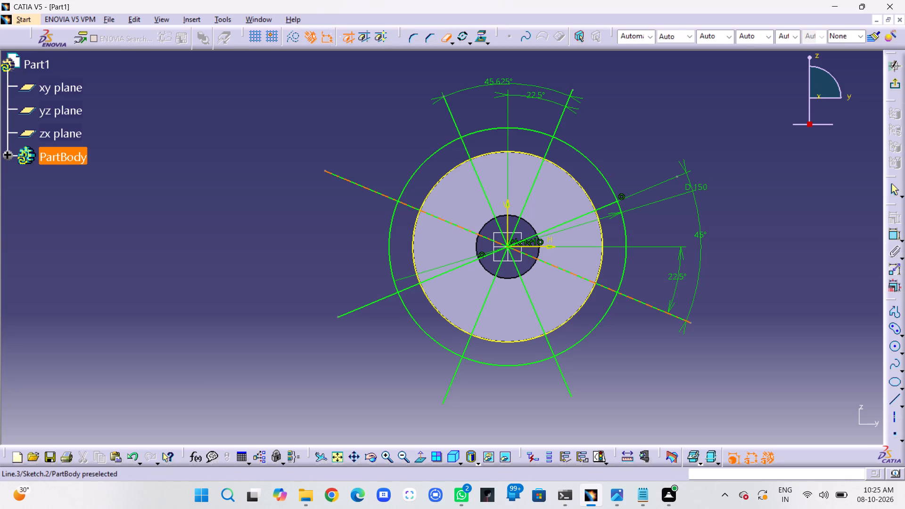
click(632, 297)
click(497, 270)
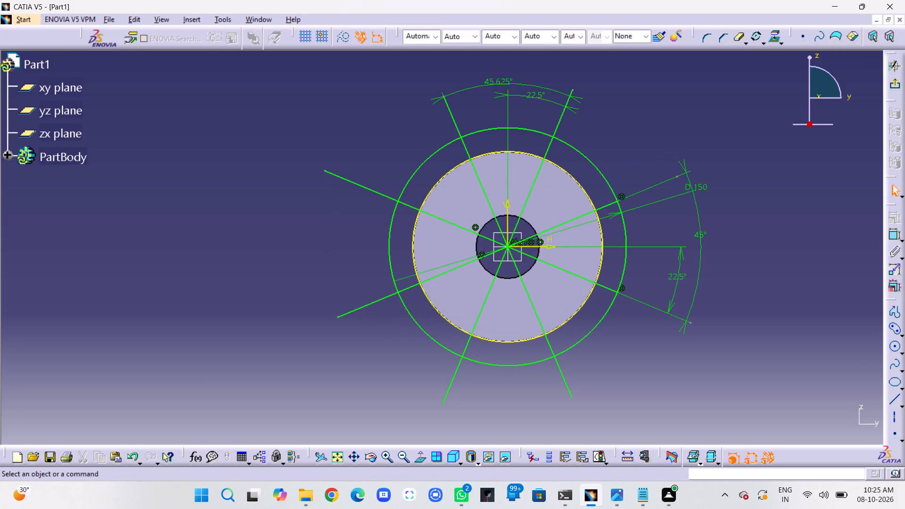
Quick Trim the upper ends of both steep lines back to the 150 mm circle, accepting the midpoint constraint changes.
click(739, 41)
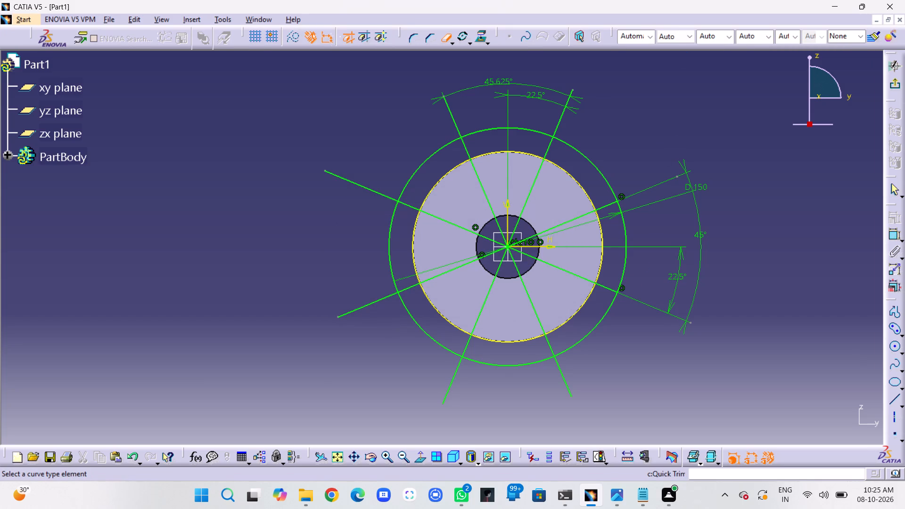
click(558, 127)
click(484, 273)
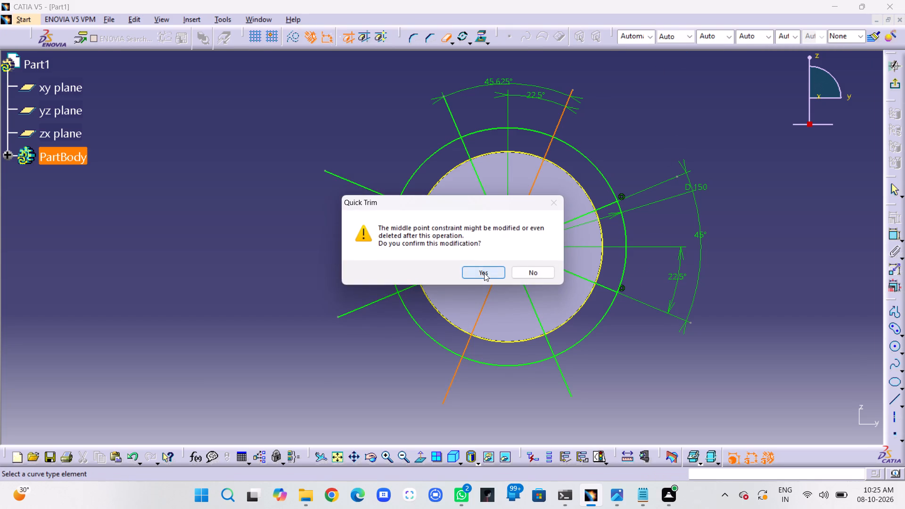
click(739, 37)
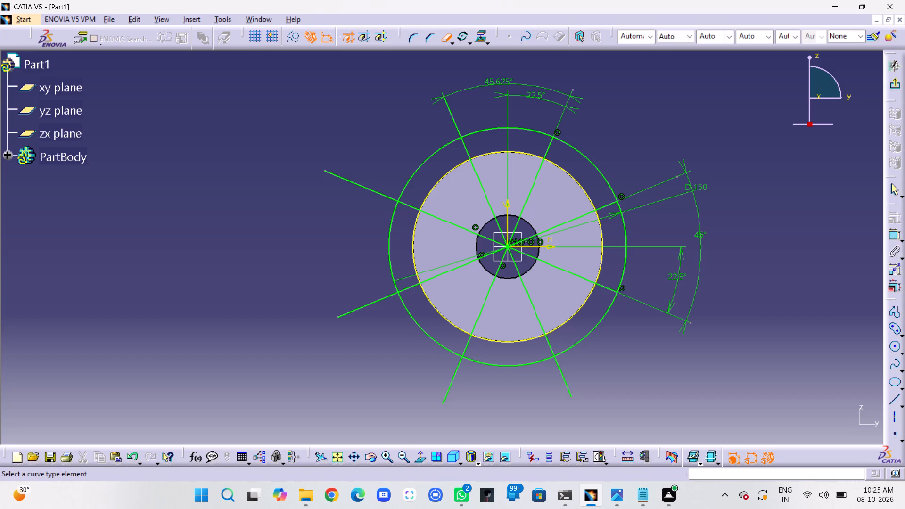
click(452, 114)
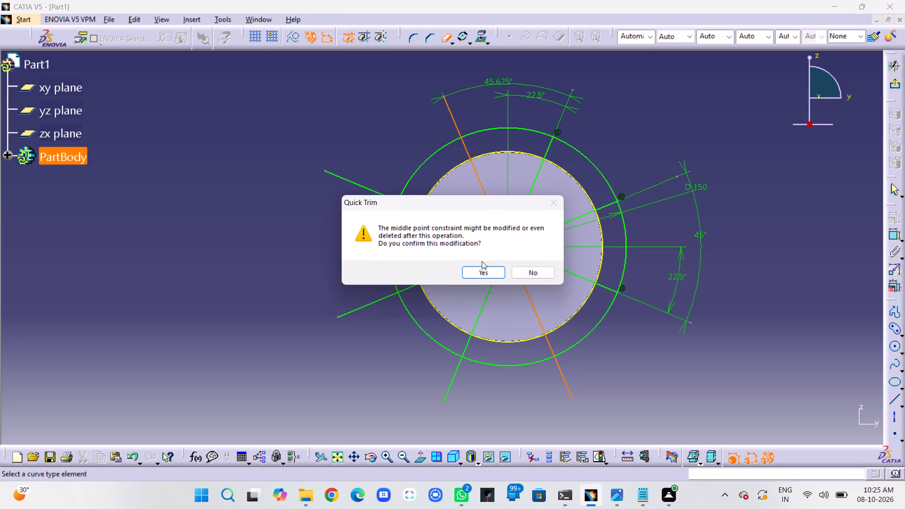
click(477, 272)
Quick Trim the left-hand ends of both shallow lines back to the 150 mm circle.
click(739, 37)
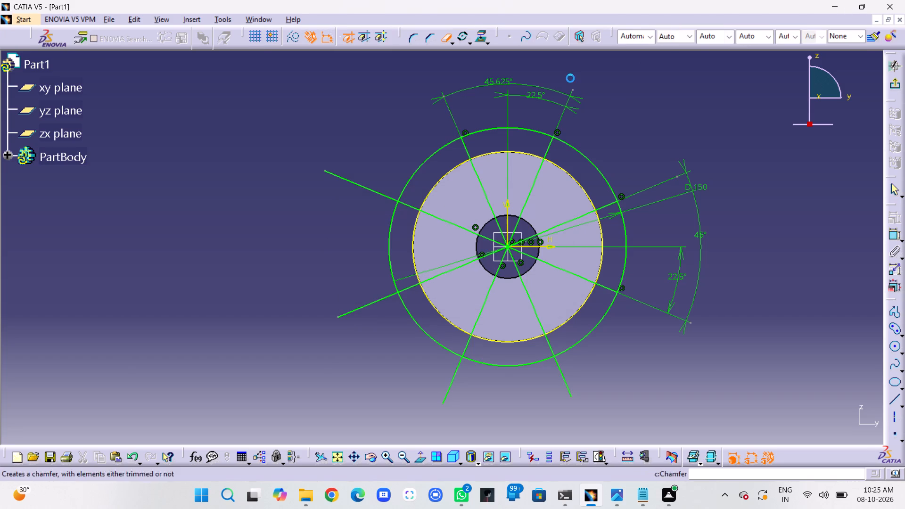
click(362, 186)
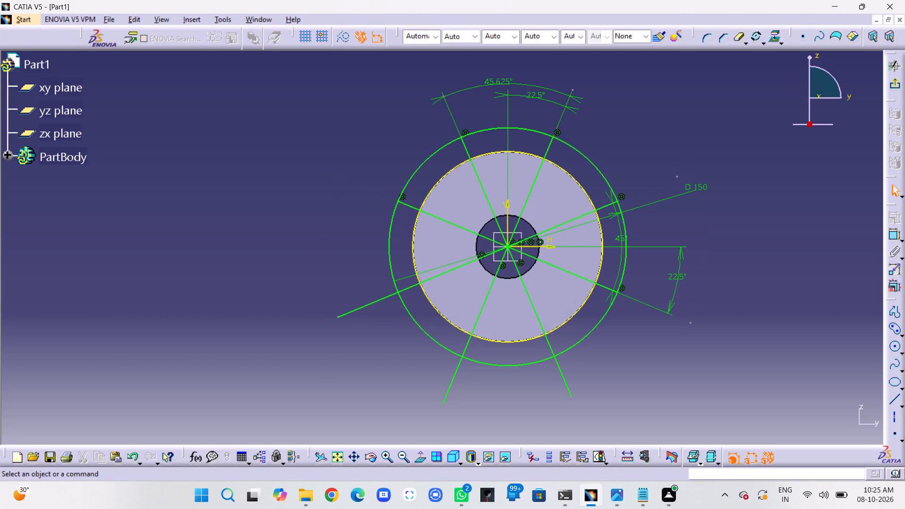
click(736, 39)
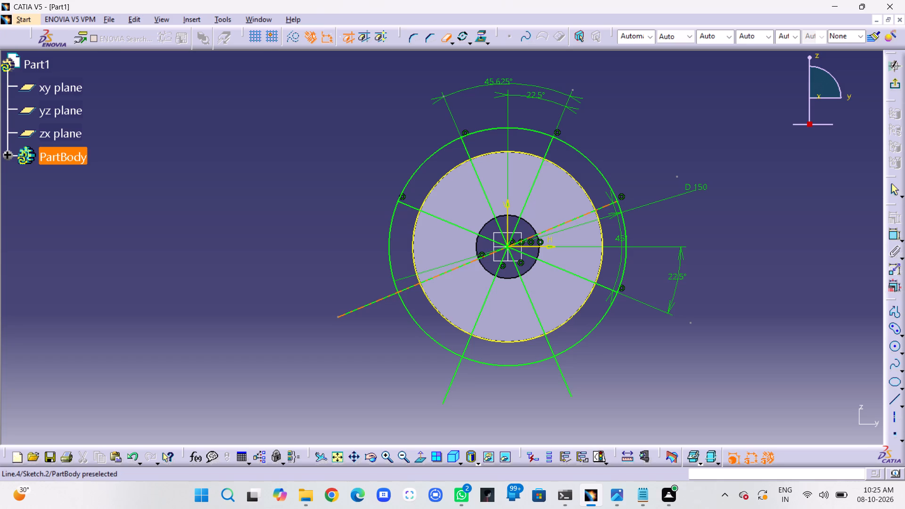
click(372, 304)
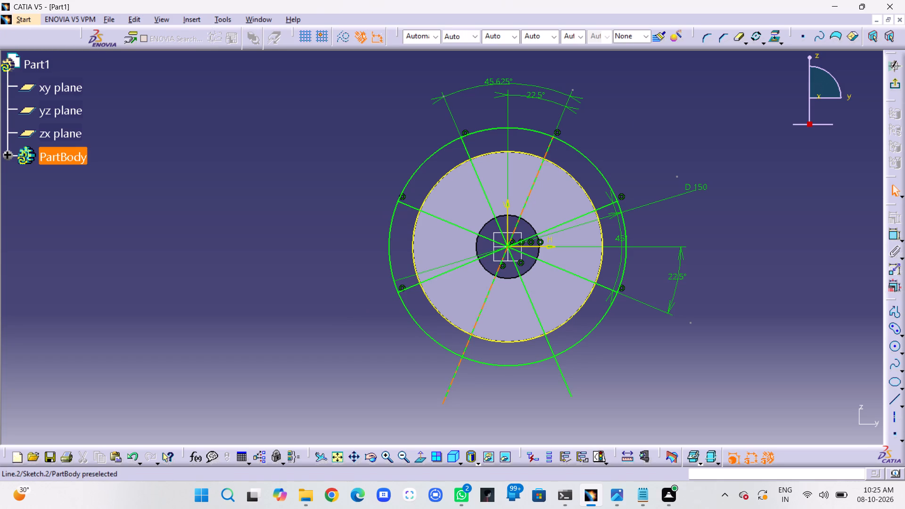
Quick Trim the lower ends of both steep lines back to the 150 mm circle.
click(449, 389)
click(705, 350)
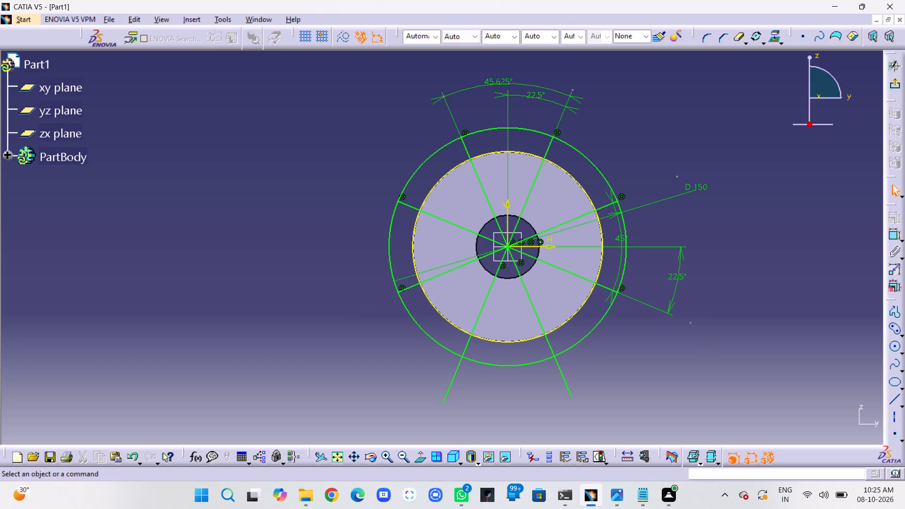
double_click(740, 38)
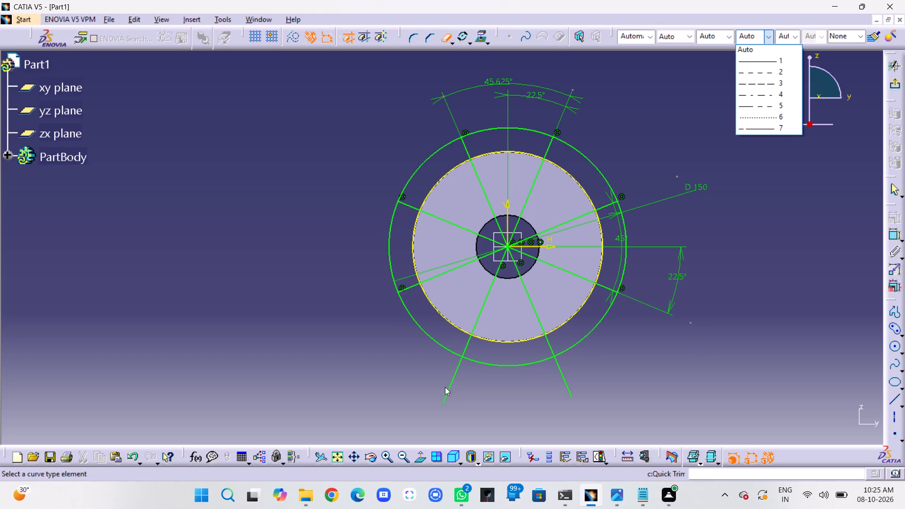
click(451, 390)
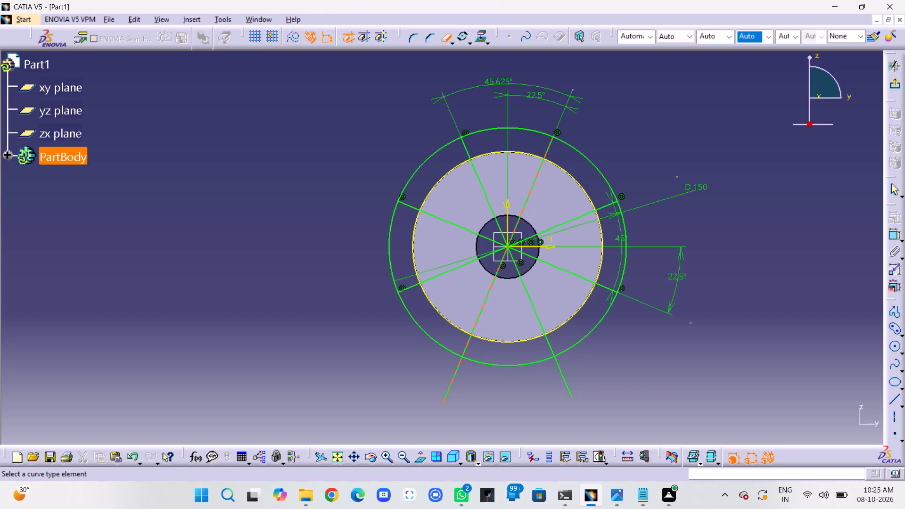
click(449, 391)
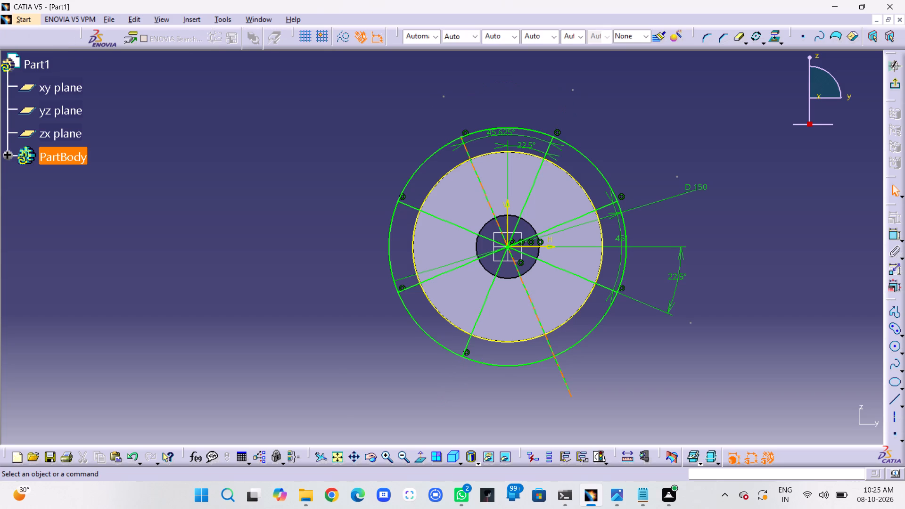
click(568, 387)
click(619, 379)
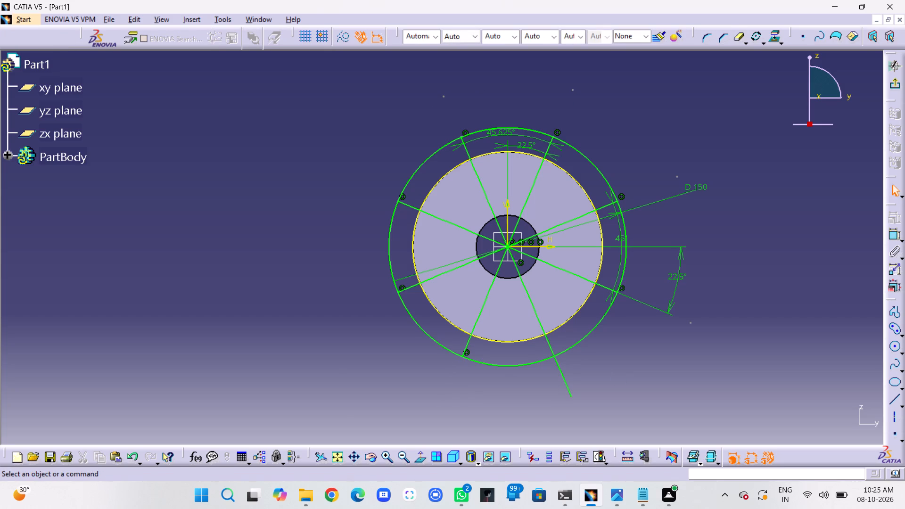
click(739, 37)
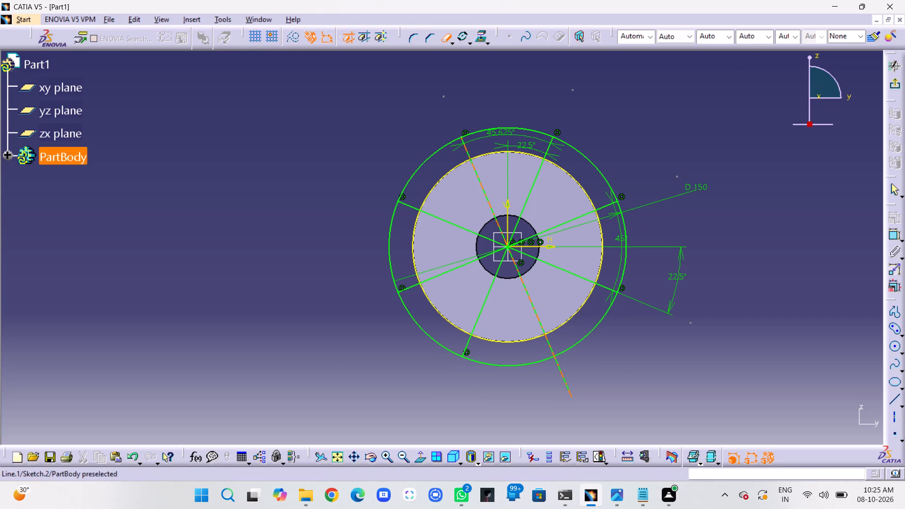
click(562, 376)
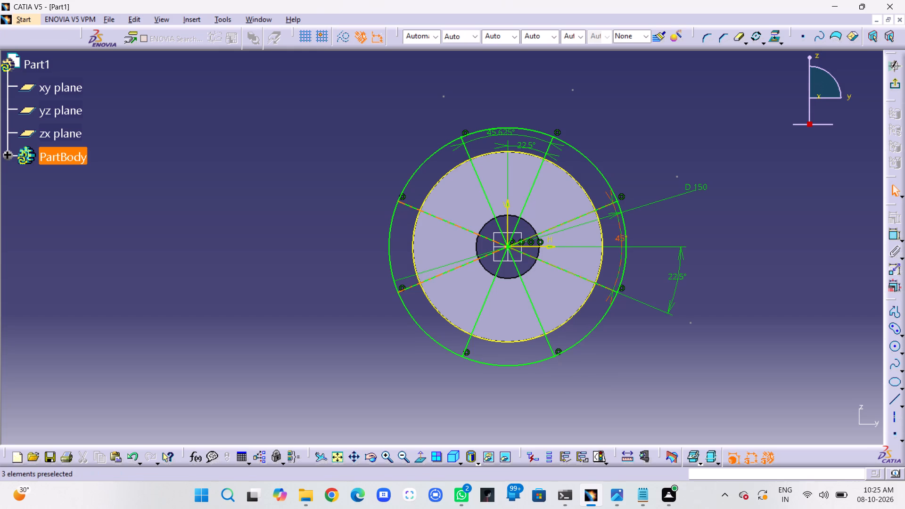
Reposition the 45°, upper 22.5°, 45.625° and 150 mm diameter dimensions farther outside the circle, spaced clear of each other.
drag(622, 237, 666, 235)
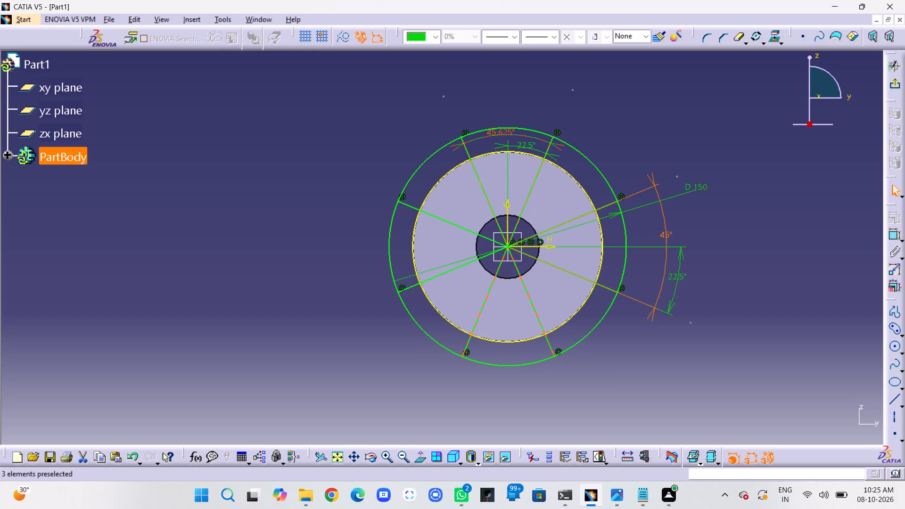
drag(527, 149, 542, 97)
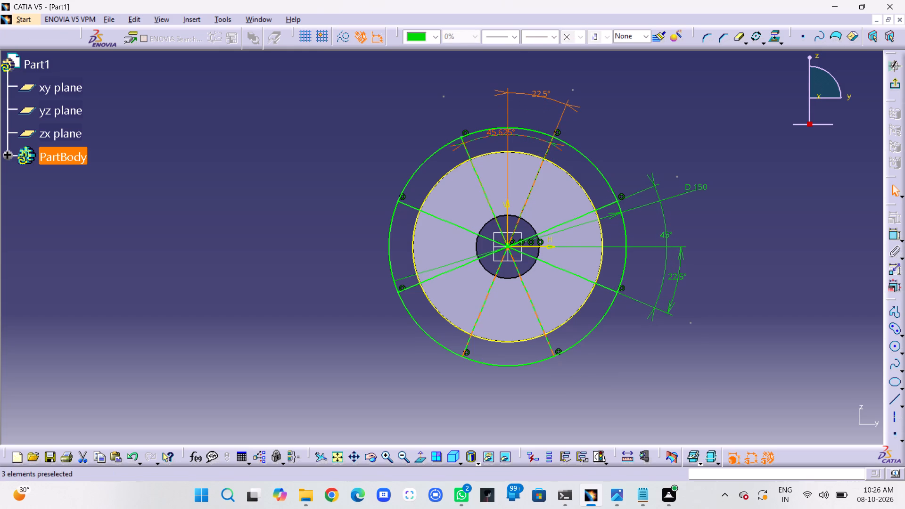
drag(489, 135, 479, 80)
click(697, 124)
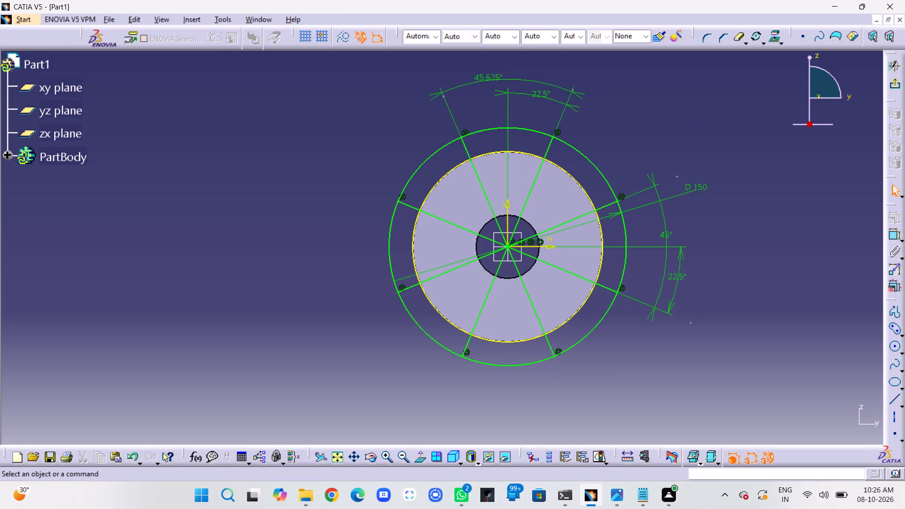
drag(664, 241, 692, 237)
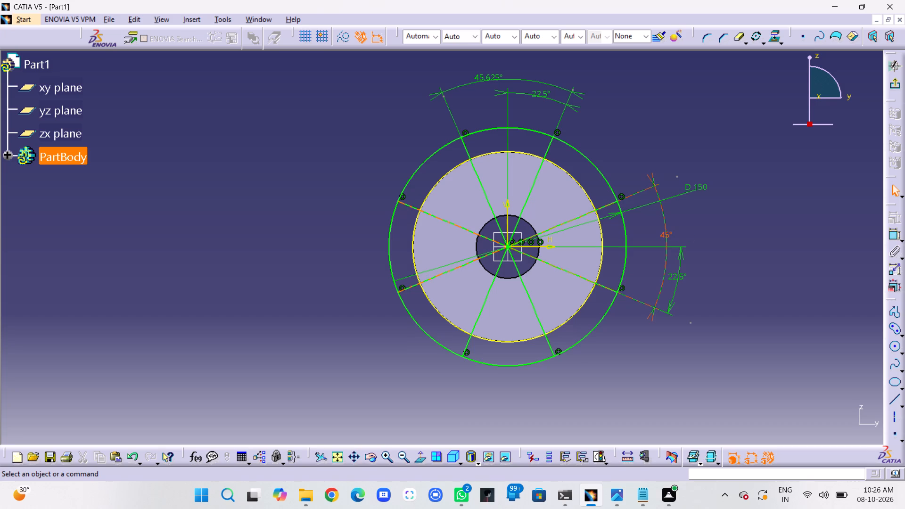
drag(667, 235, 694, 235)
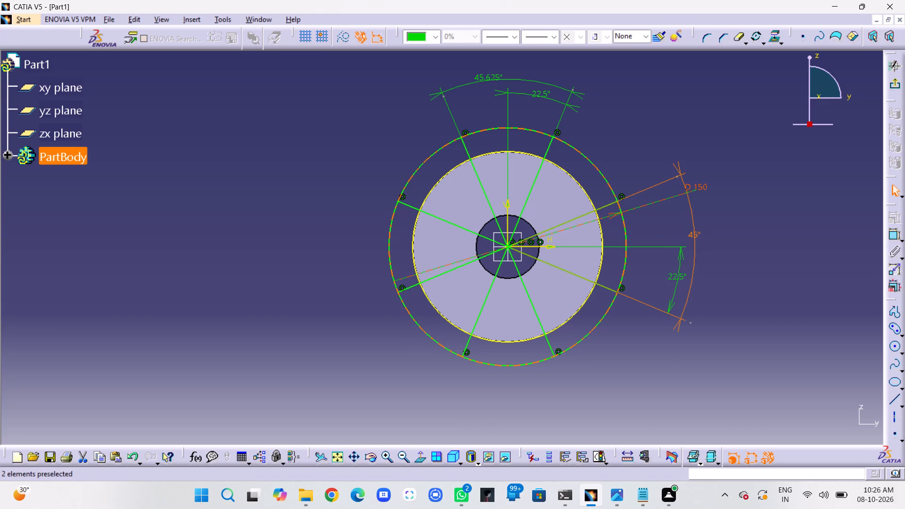
drag(699, 187, 711, 153)
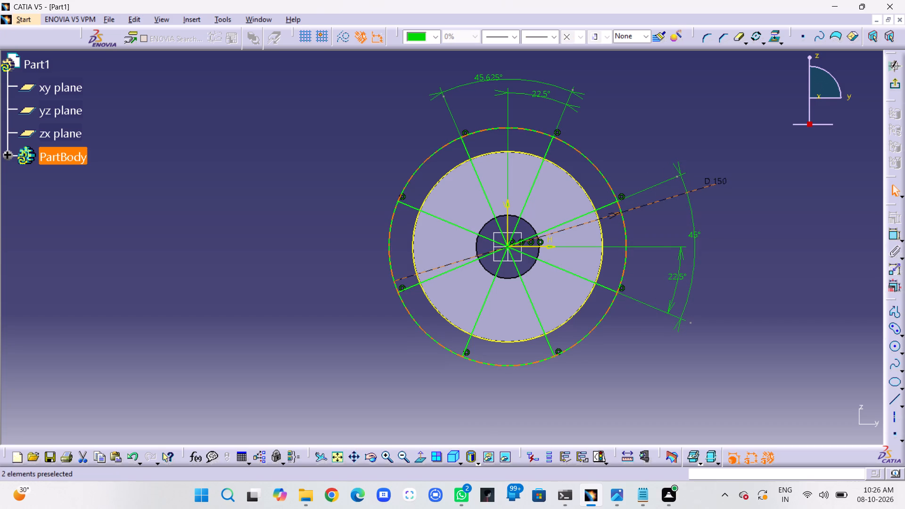
drag(701, 189, 689, 141)
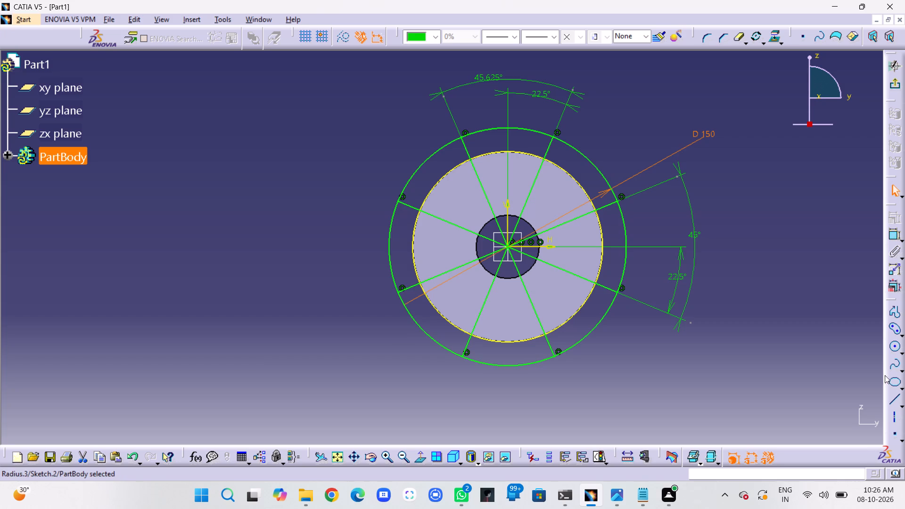
Sketch a circle centred on the origin, add a diameter dimension placed outside the 150 mm circle, and set it to 50 mm.
click(894, 348)
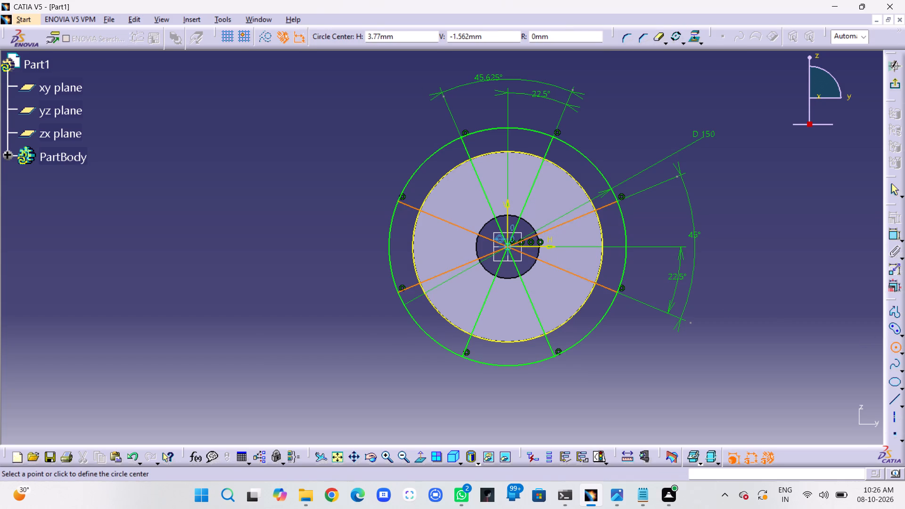
click(507, 246)
click(549, 283)
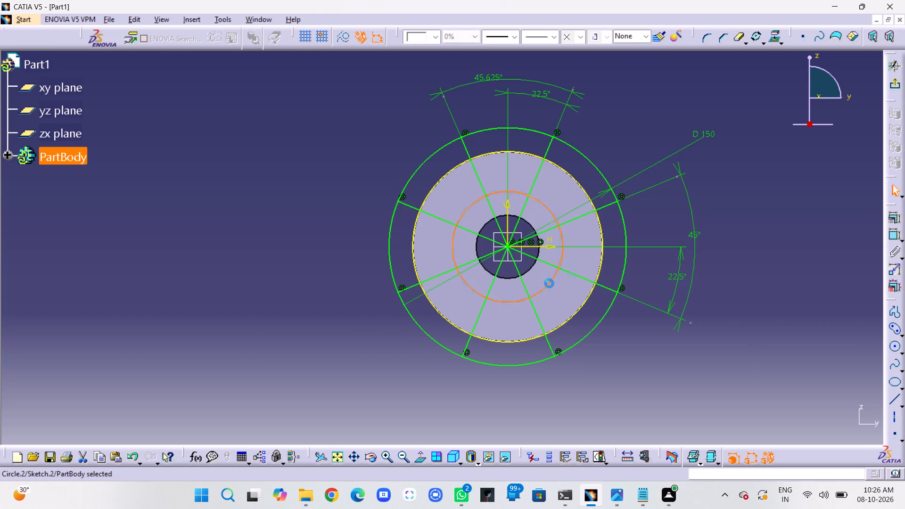
click(896, 234)
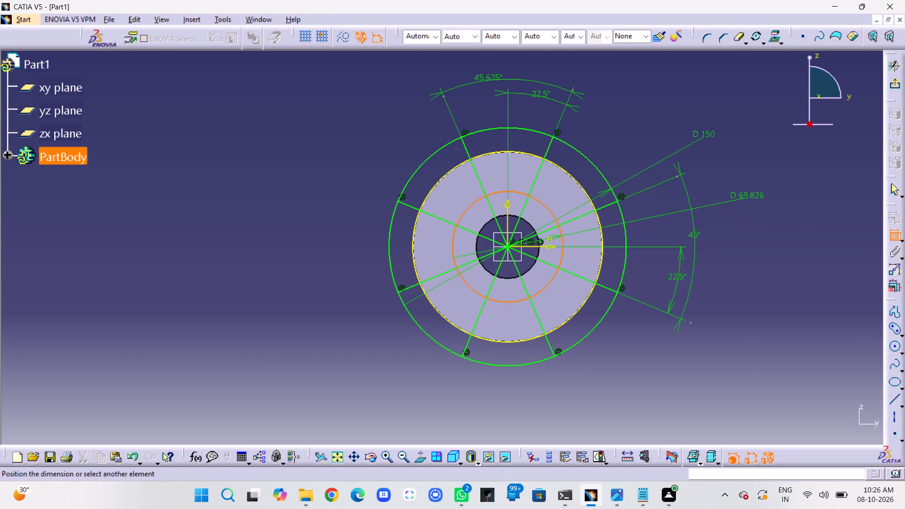
click(738, 155)
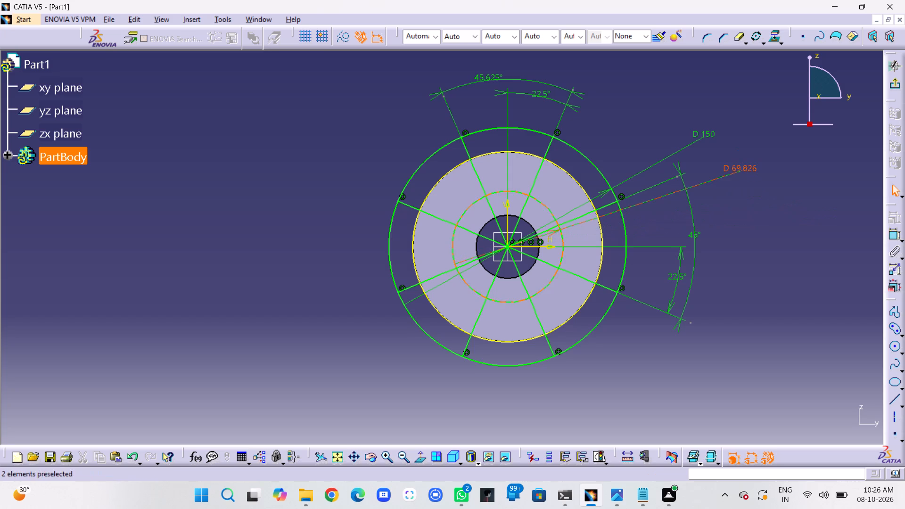
double_click(745, 167)
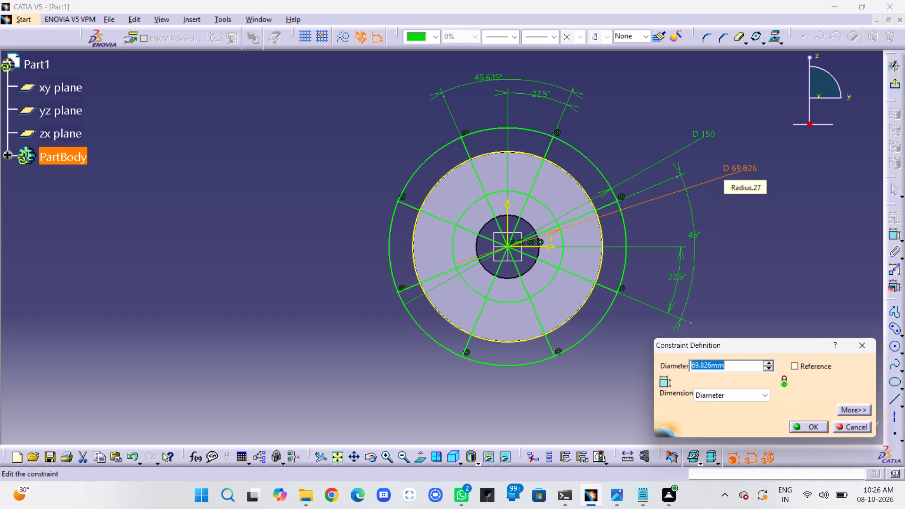
text(50)
key(Return)
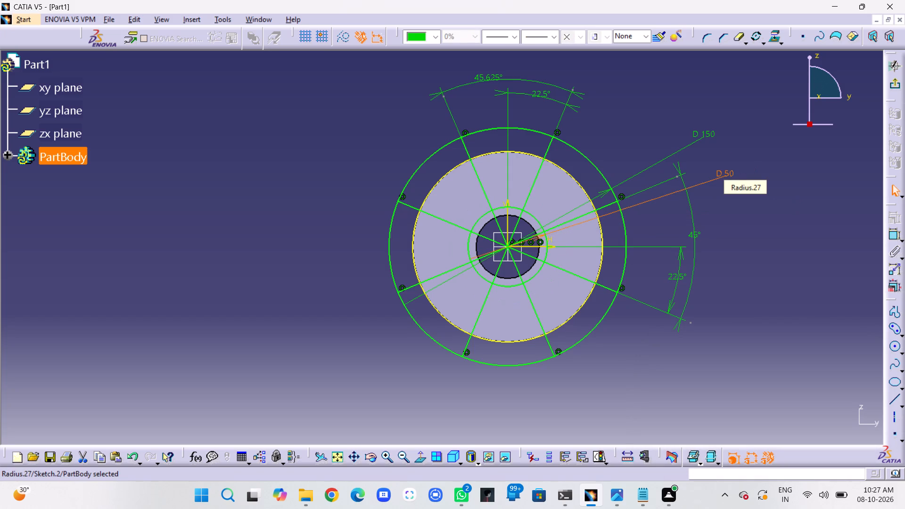
click(812, 213)
Quick Trim the upper segments of both steep lines between the origin and the 50 mm circle.
middle_drag(730, 300, 733, 282)
right_click(730, 300)
middle_click(734, 281)
middle_click(734, 279)
middle_click(736, 276)
middle_drag(414, 264, 848, 355)
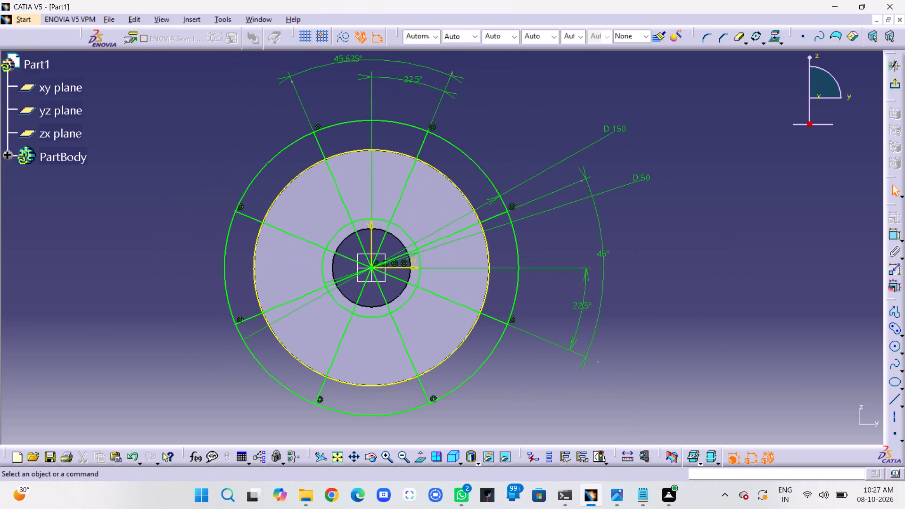
middle_drag(708, 365, 832, 319)
right_click(821, 362)
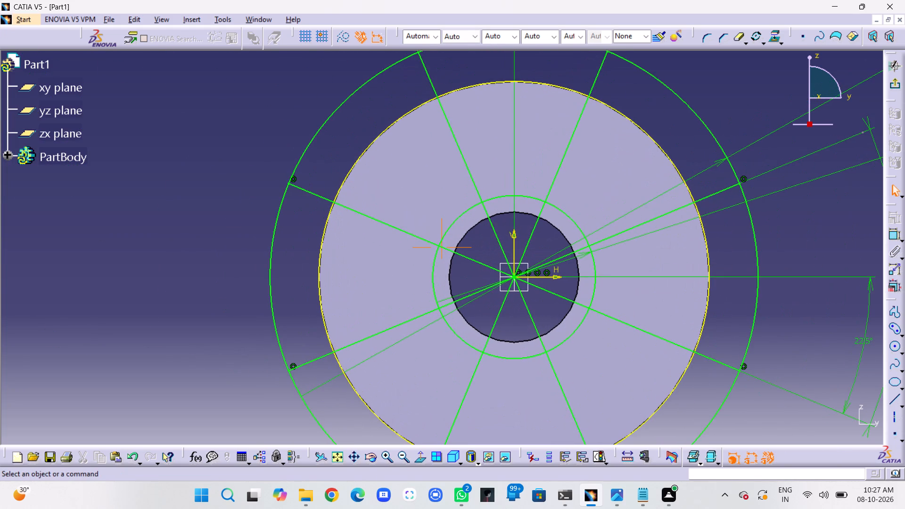
middle_drag(832, 319, 832, 319)
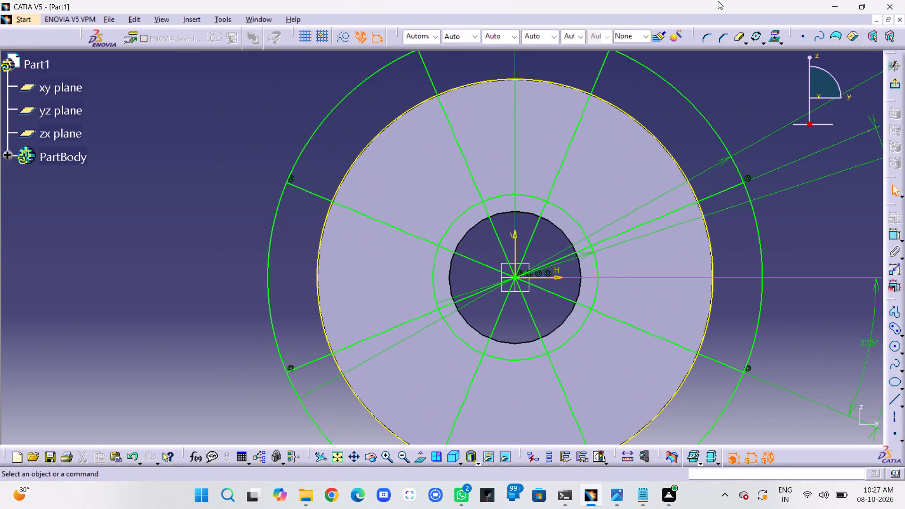
click(738, 39)
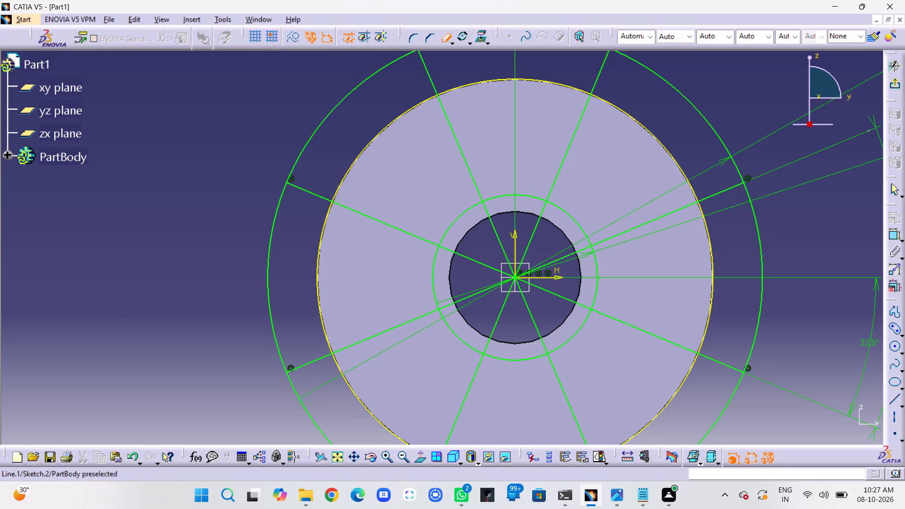
click(496, 229)
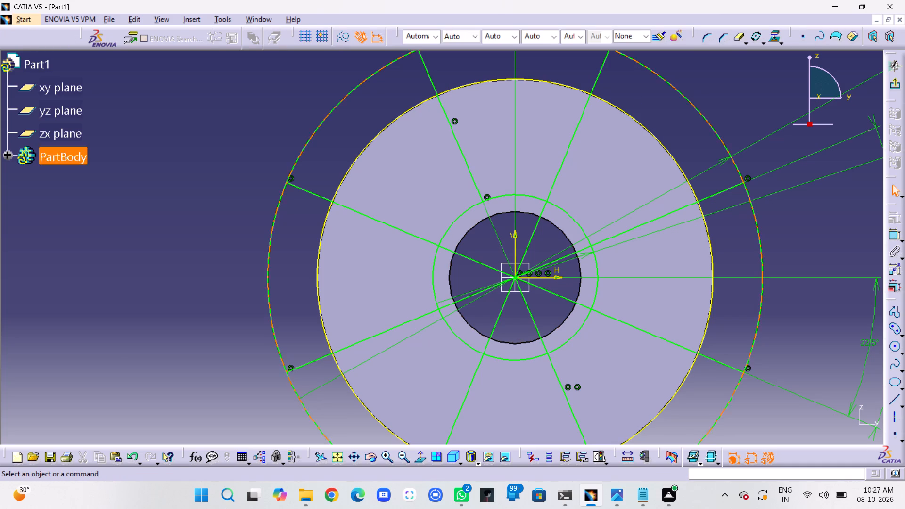
click(736, 39)
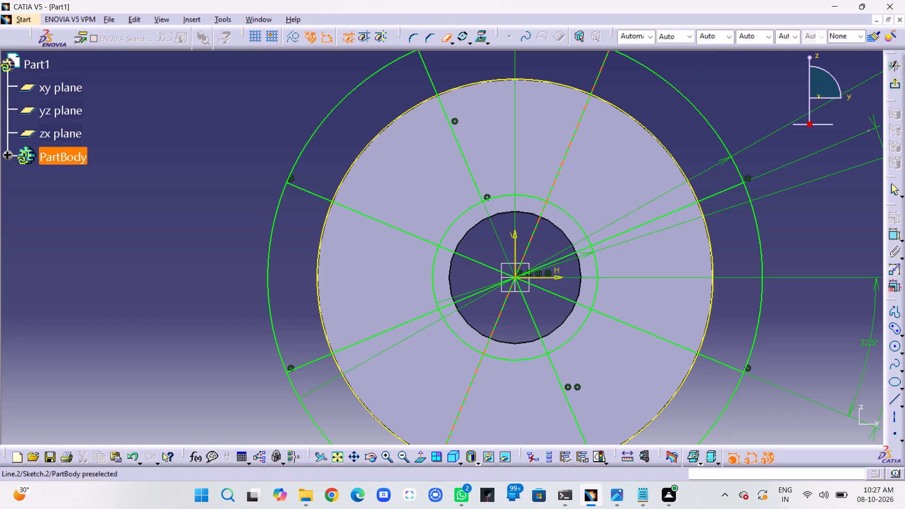
click(536, 231)
Quick Trim both right-hand segments and the upper-left segment of the shallow lines inside the 50 mm circle.
click(738, 37)
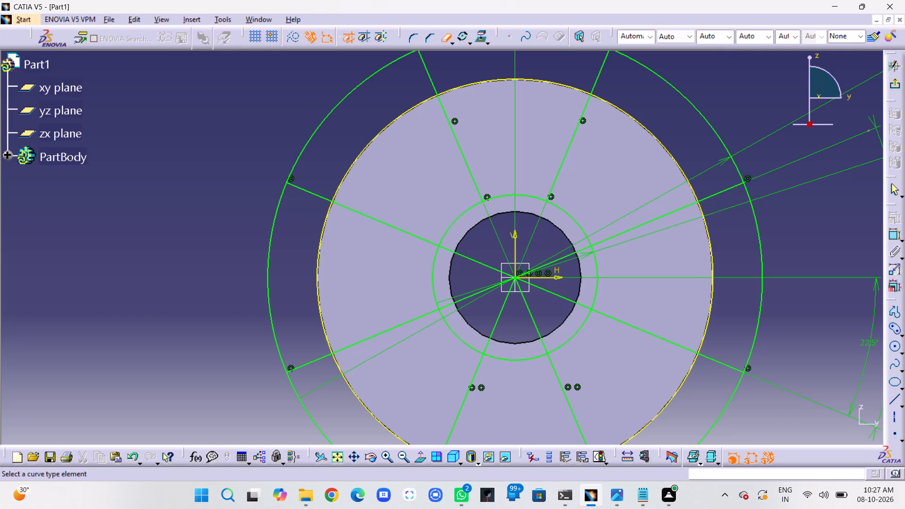
click(559, 260)
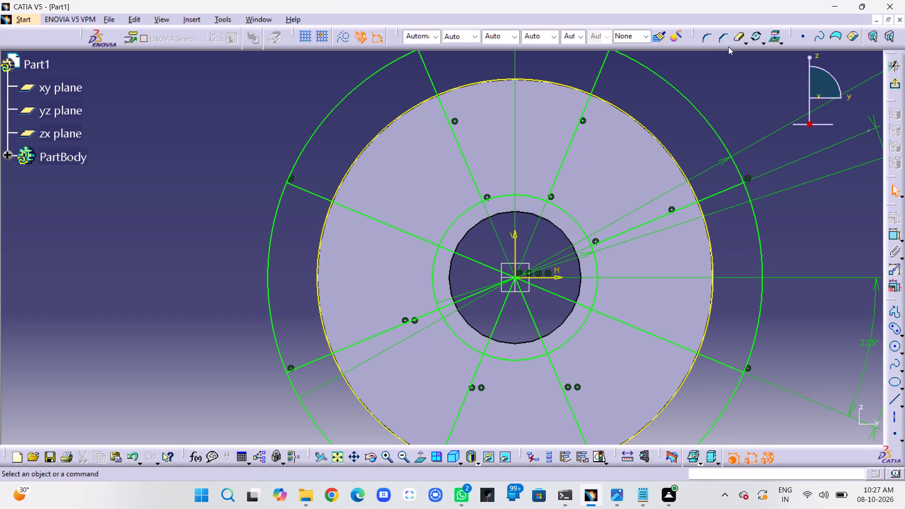
click(739, 39)
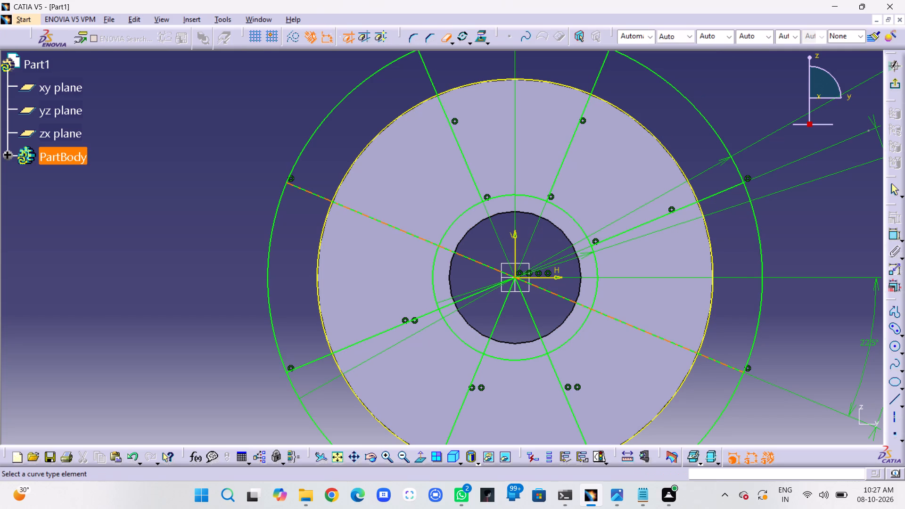
click(545, 291)
click(738, 37)
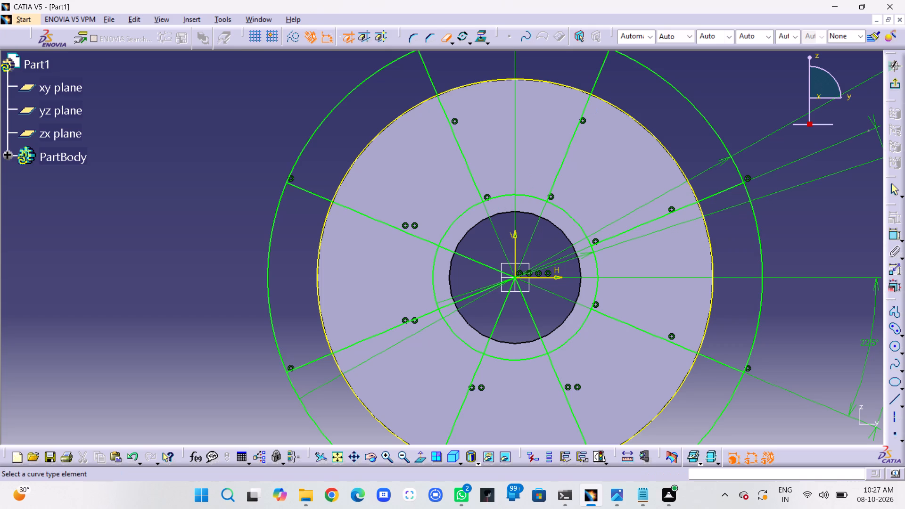
click(487, 267)
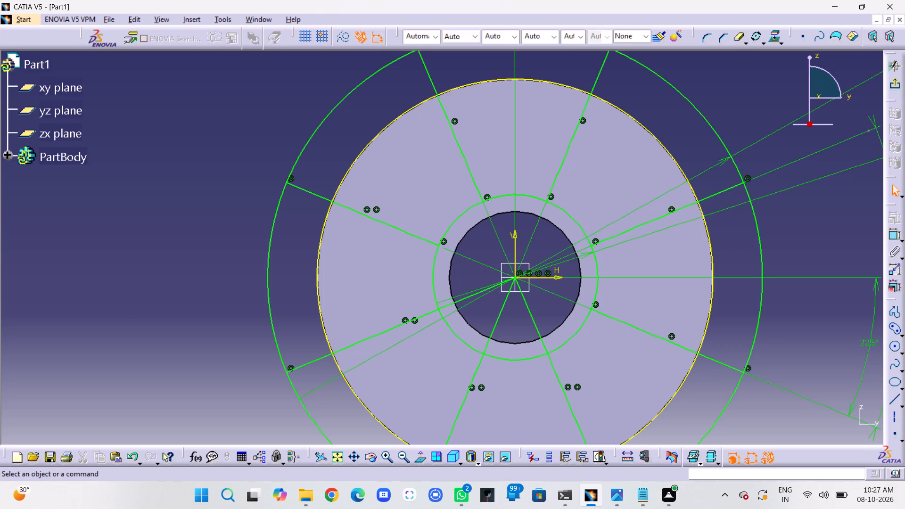
Quick Trim the lower segments of both steep lines and the lower-left segment of the shallow line inside the 50 mm circle.
click(737, 39)
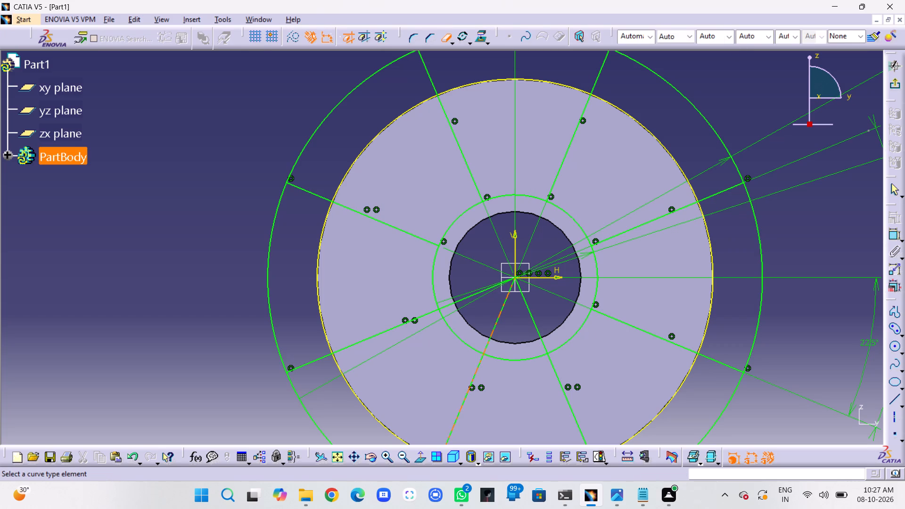
click(501, 314)
click(738, 35)
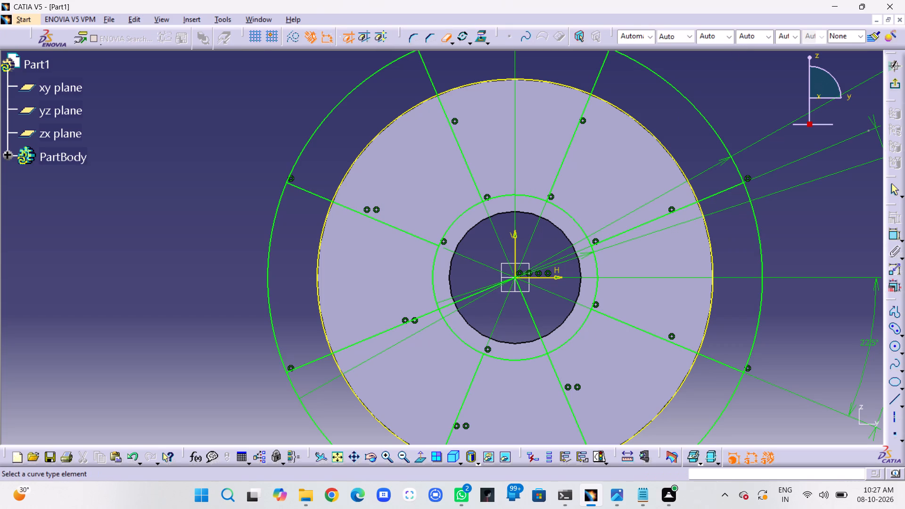
click(527, 305)
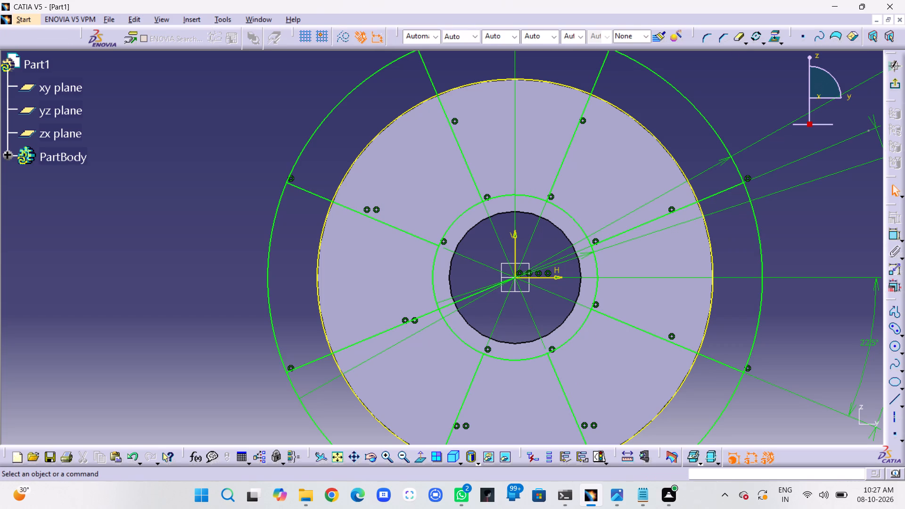
click(738, 38)
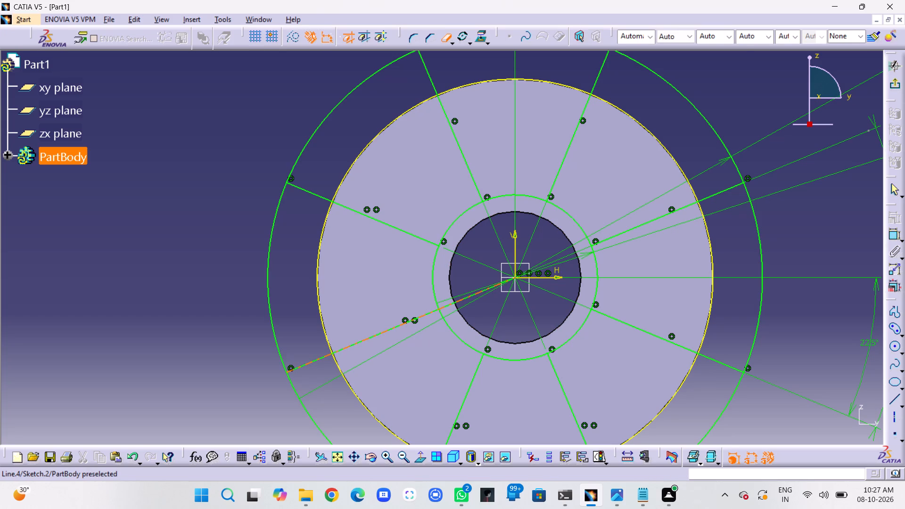
click(466, 299)
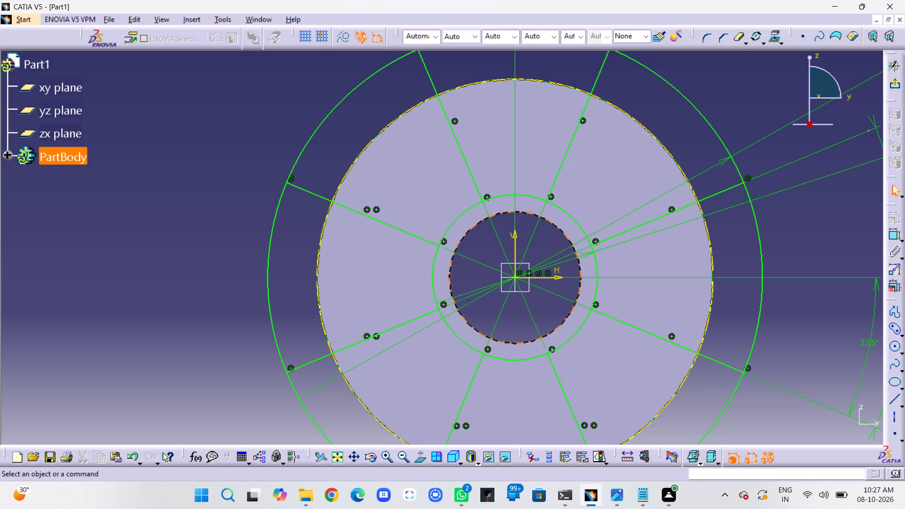
Quick Trim the left and right arcs of the 150 mm circle between the shallow lines, and its bottom arc between the steep lines.
middle_drag(629, 299, 629, 274)
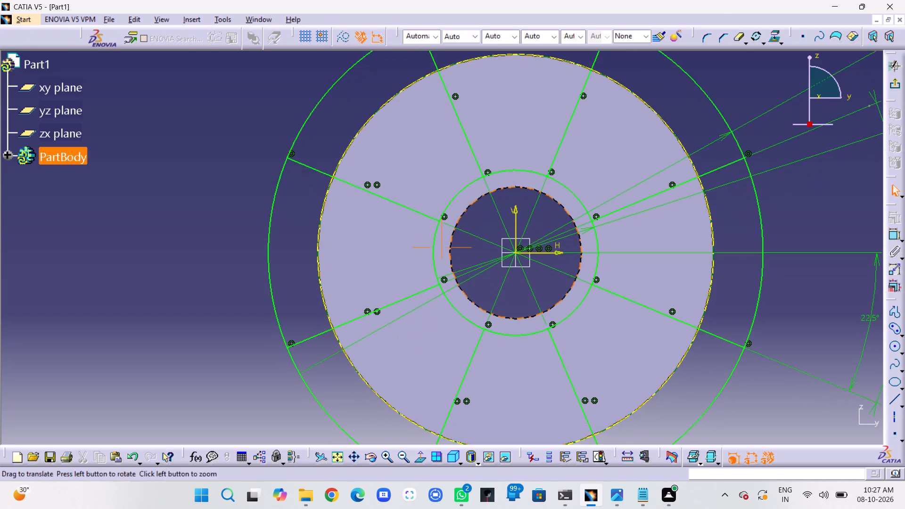
middle_drag(629, 274, 632, 285)
right_click(629, 271)
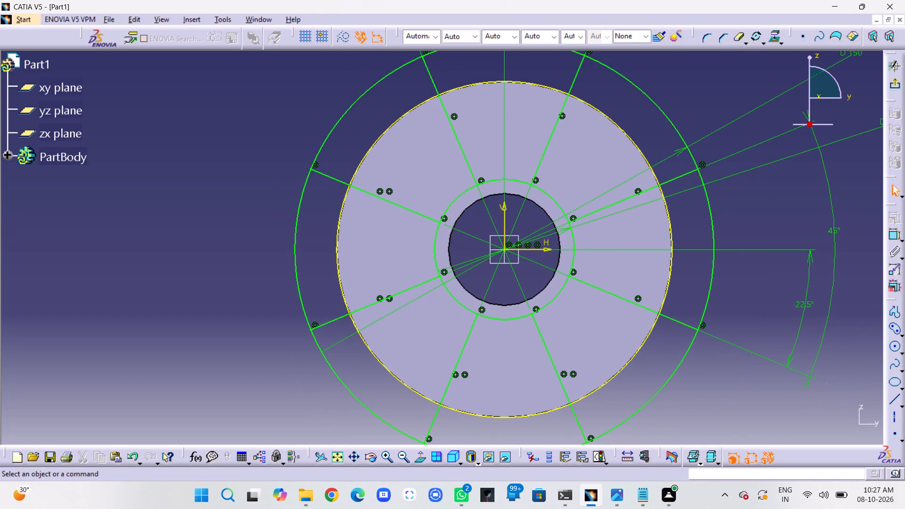
click(740, 38)
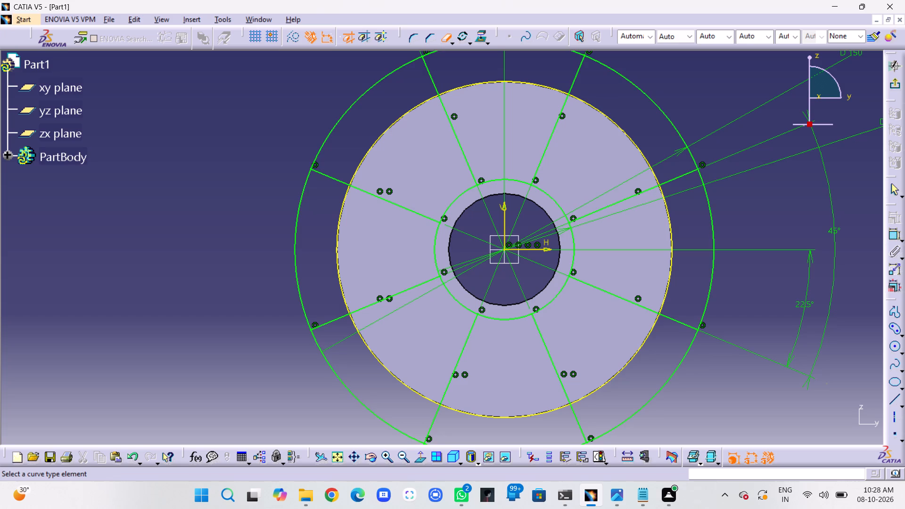
click(297, 221)
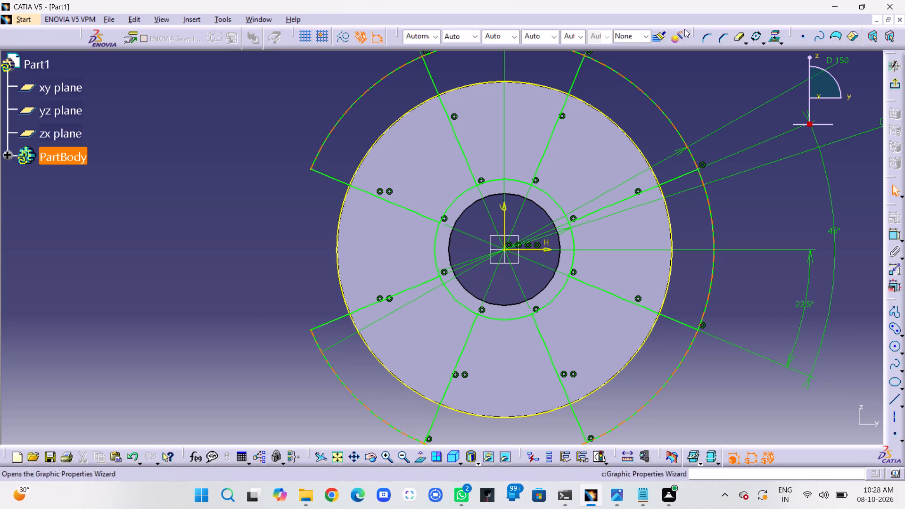
click(740, 39)
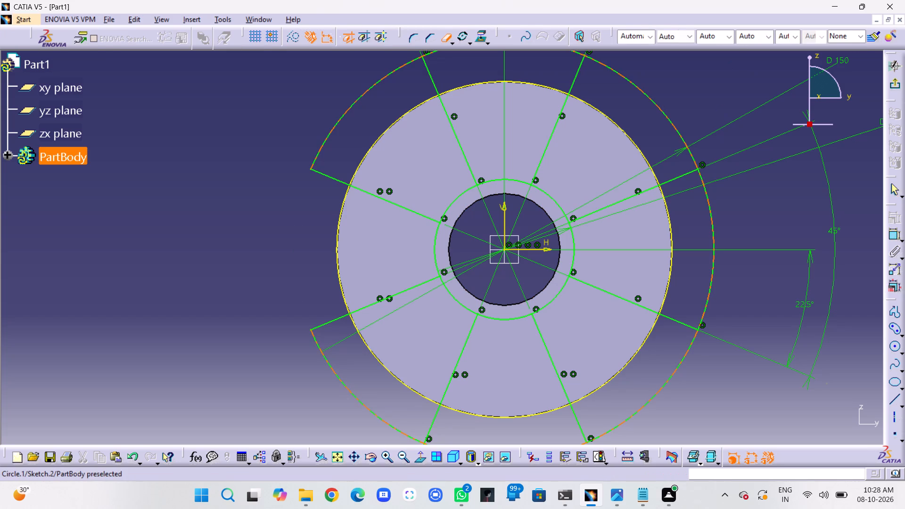
click(713, 227)
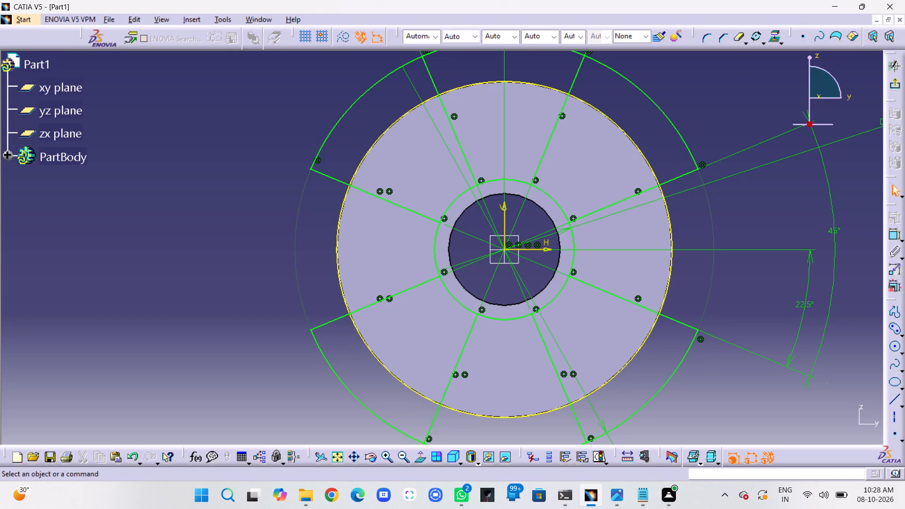
click(738, 39)
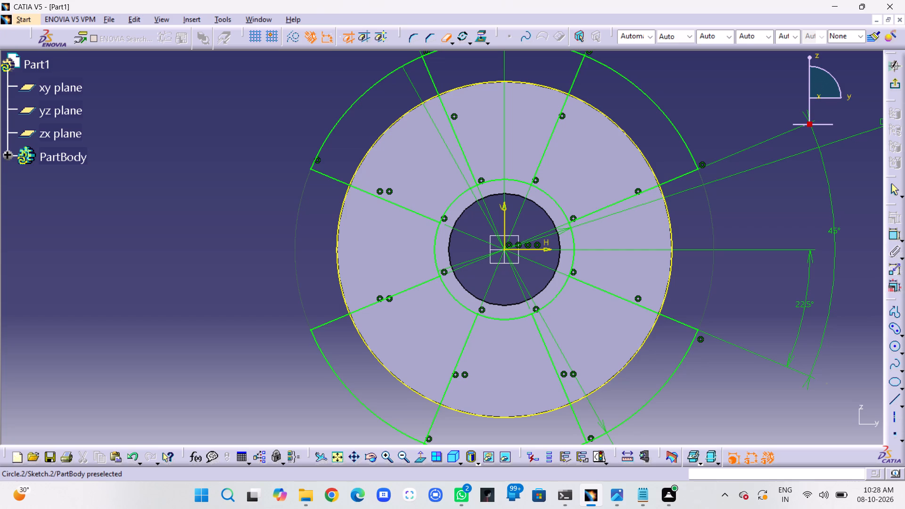
middle_drag(512, 388, 517, 328)
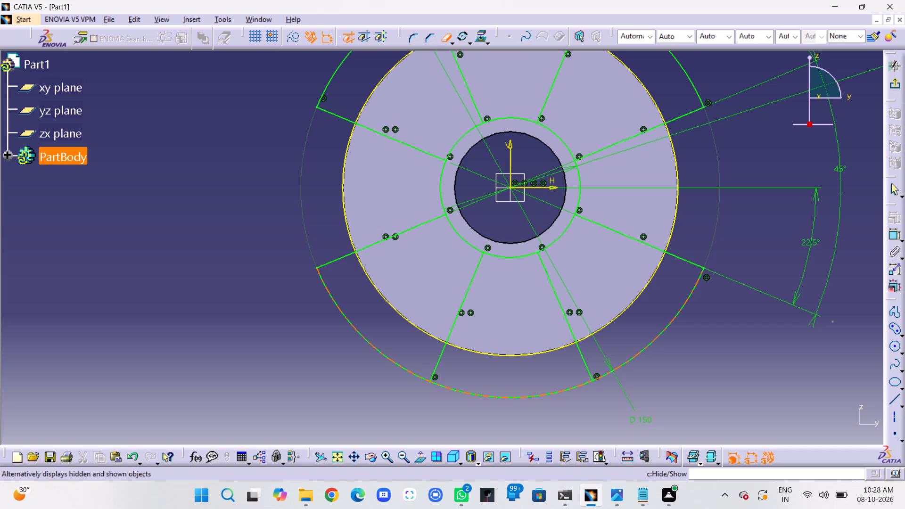
click(507, 398)
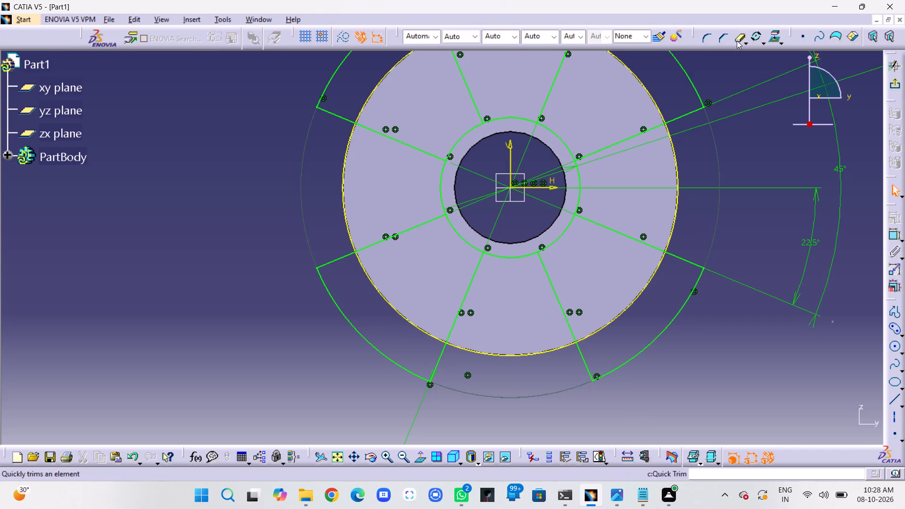
Quick Trim the bottom arc of the projected disc edge between the two steep lines.
click(739, 39)
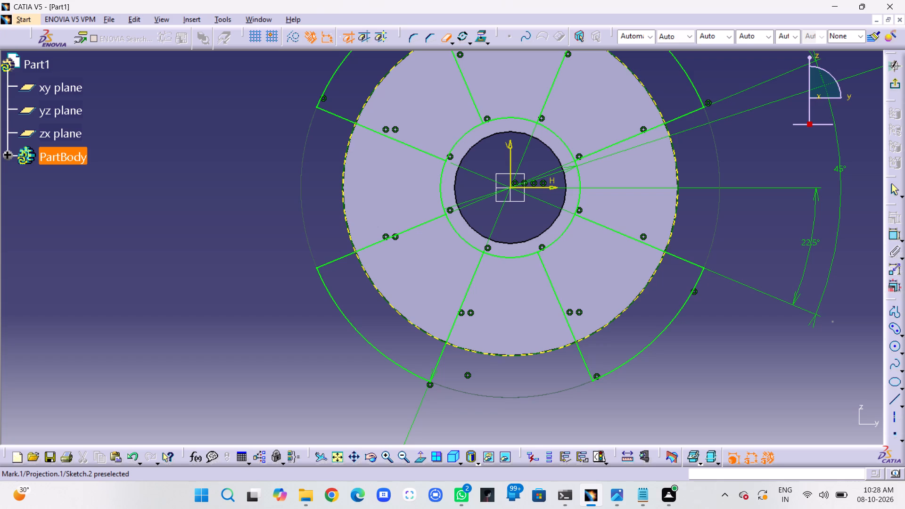
click(510, 355)
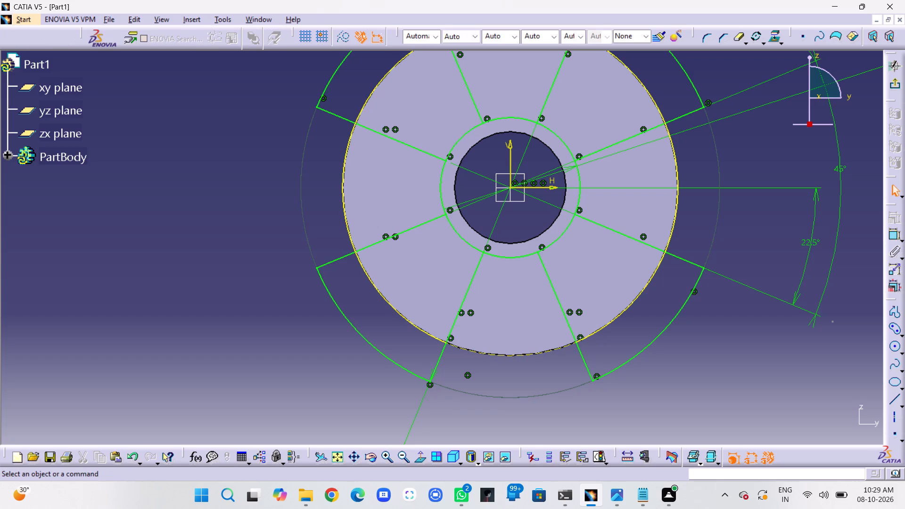
Quick Trim all four shallow line segments between the 50 mm circle and the projected disc edge.
click(740, 39)
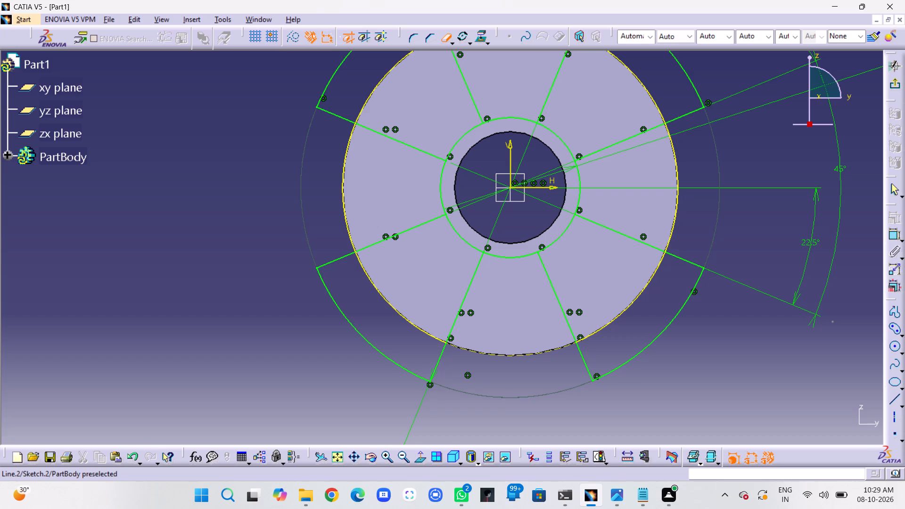
click(408, 231)
click(740, 38)
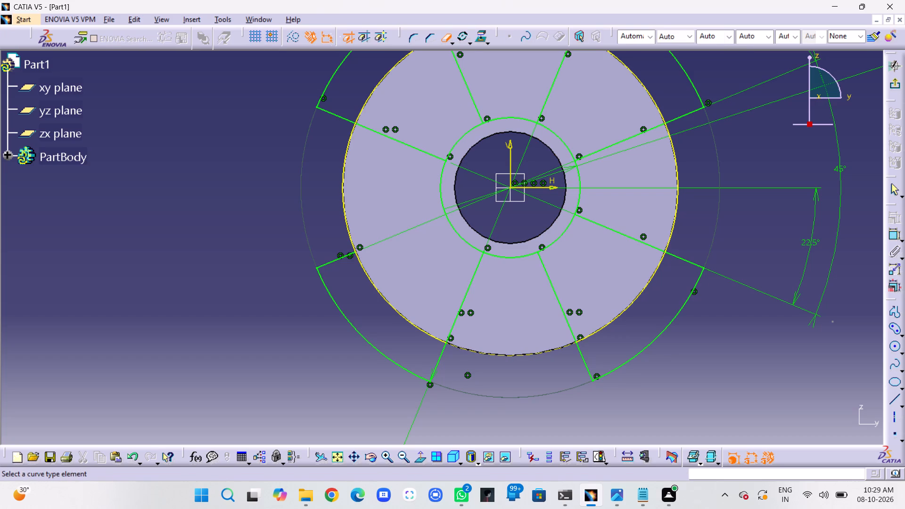
click(403, 145)
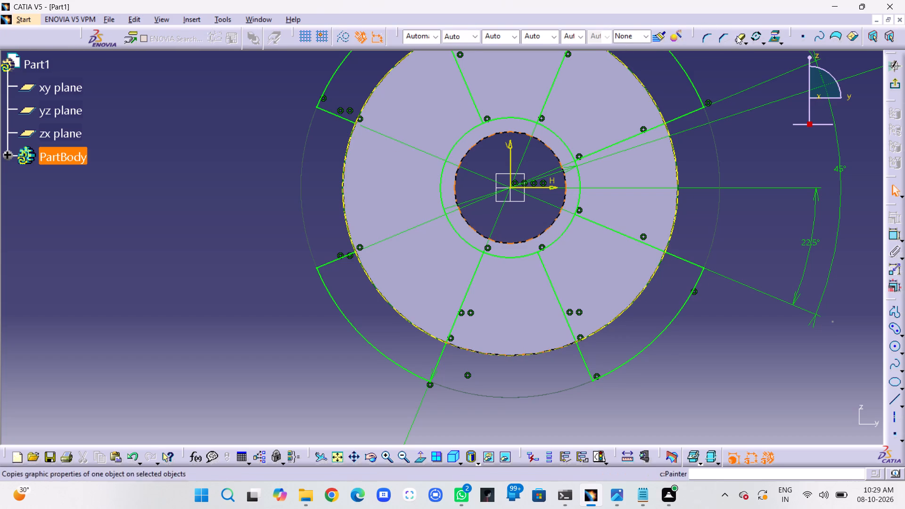
click(738, 38)
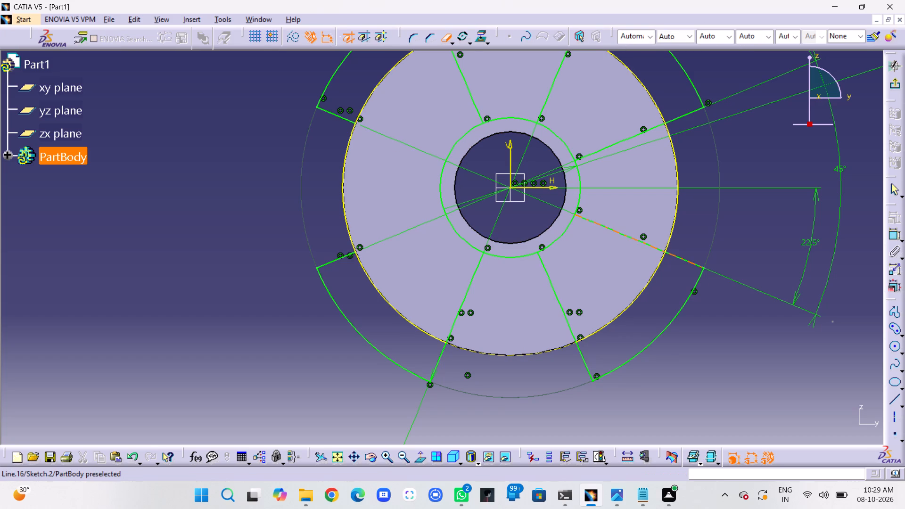
click(618, 236)
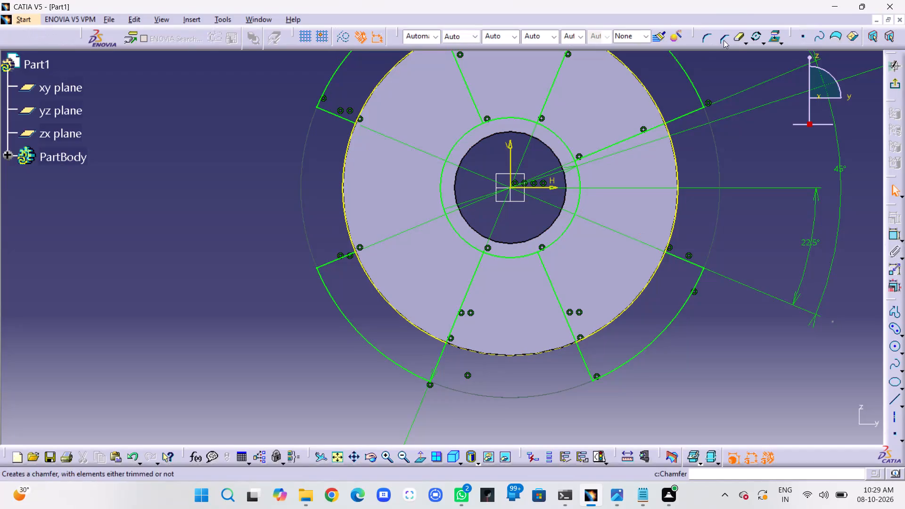
click(738, 39)
click(624, 139)
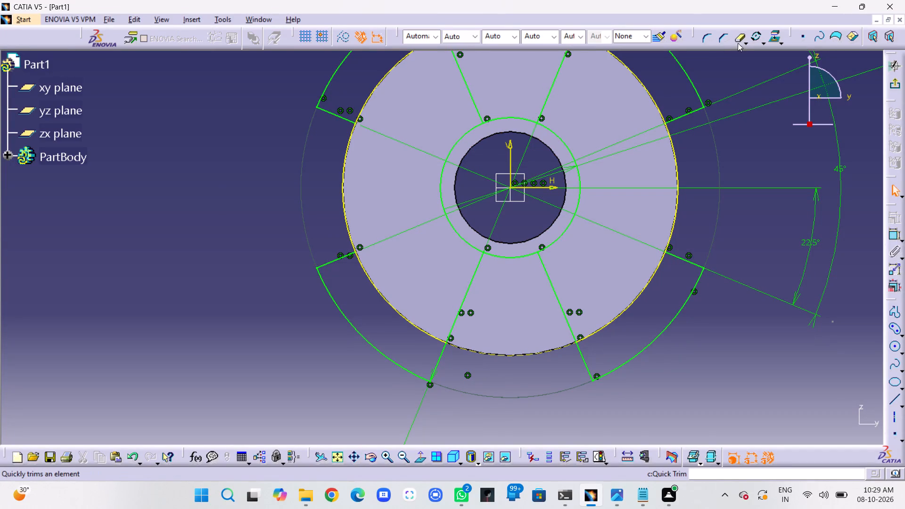
Quick Trim the top arc of the 150 mm circle between the two steep lines.
click(738, 37)
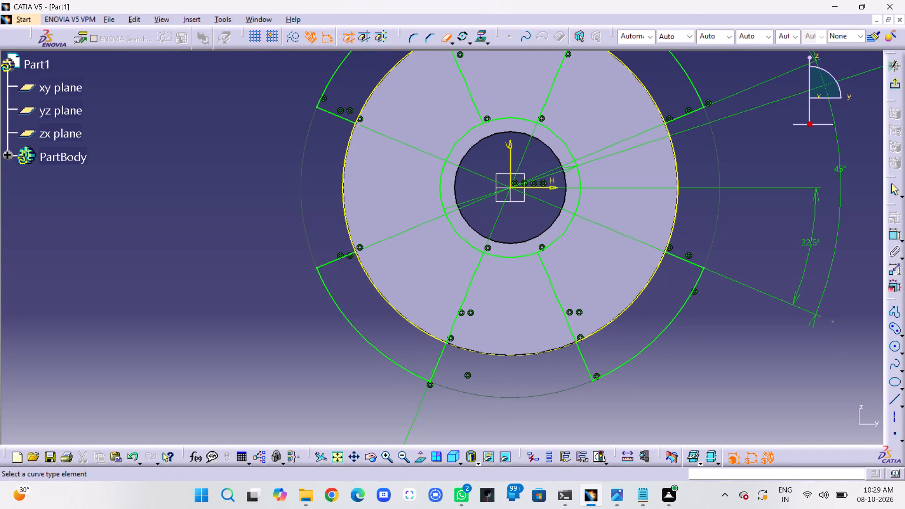
middle_drag(651, 386, 633, 397)
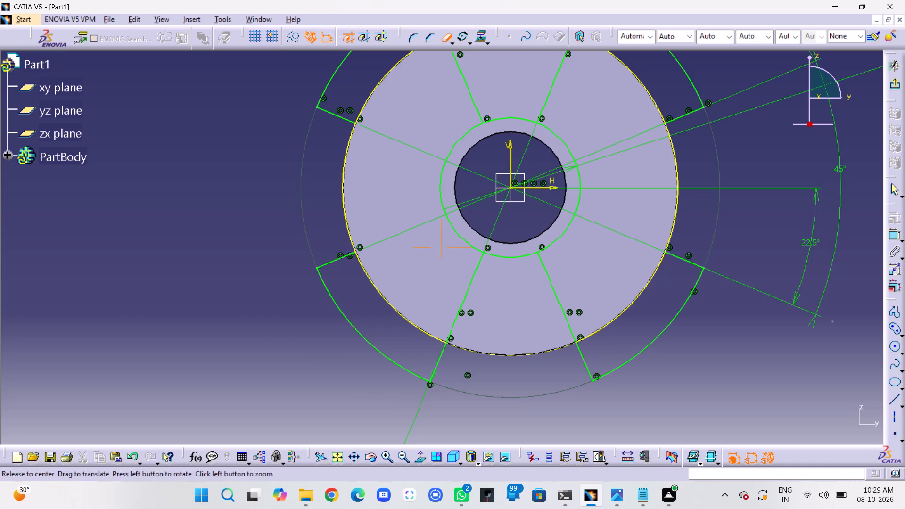
middle_drag(633, 397, 586, 475)
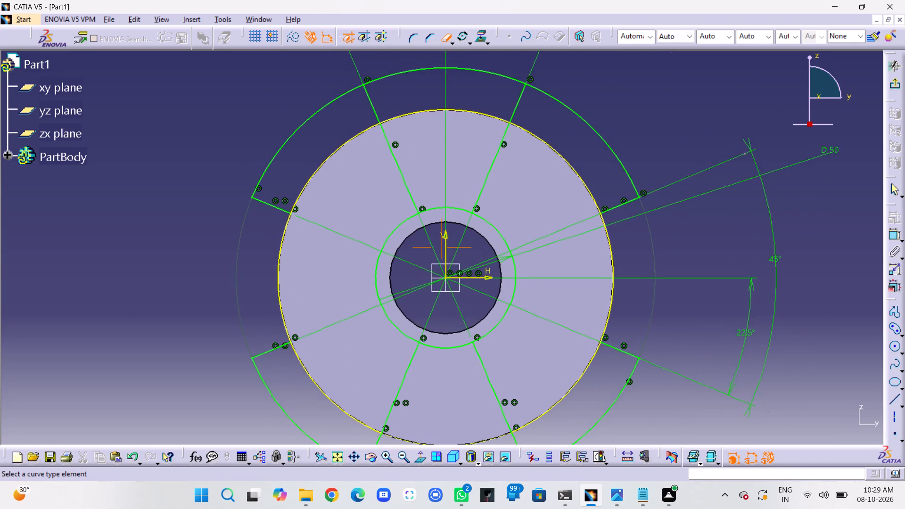
middle_drag(586, 475, 592, 474)
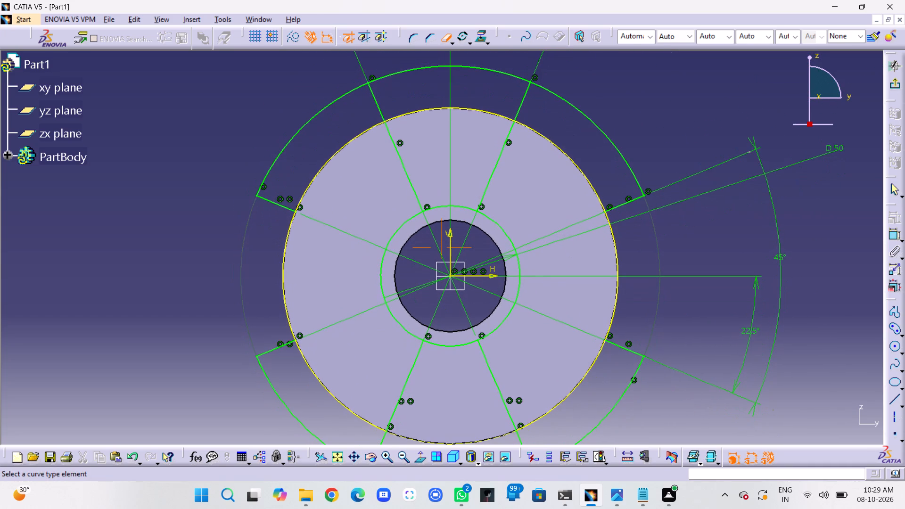
middle_drag(592, 474, 588, 499)
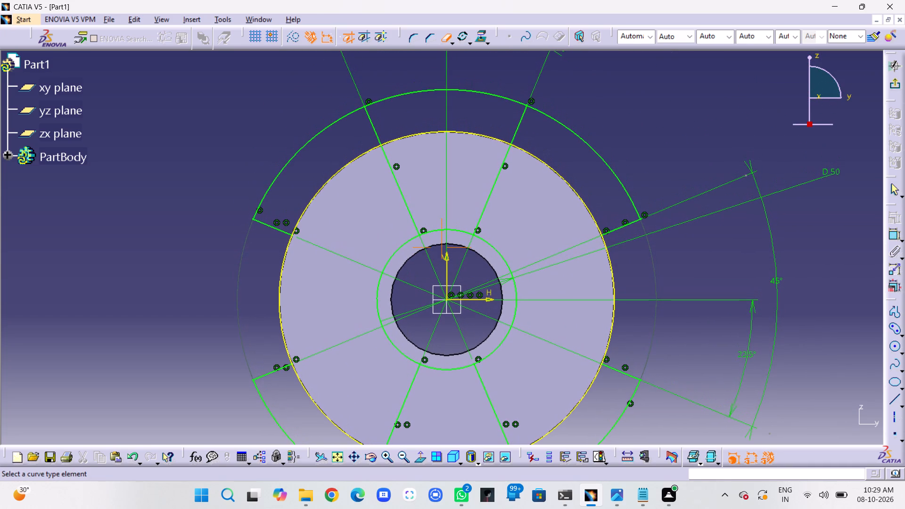
middle_drag(588, 499, 588, 506)
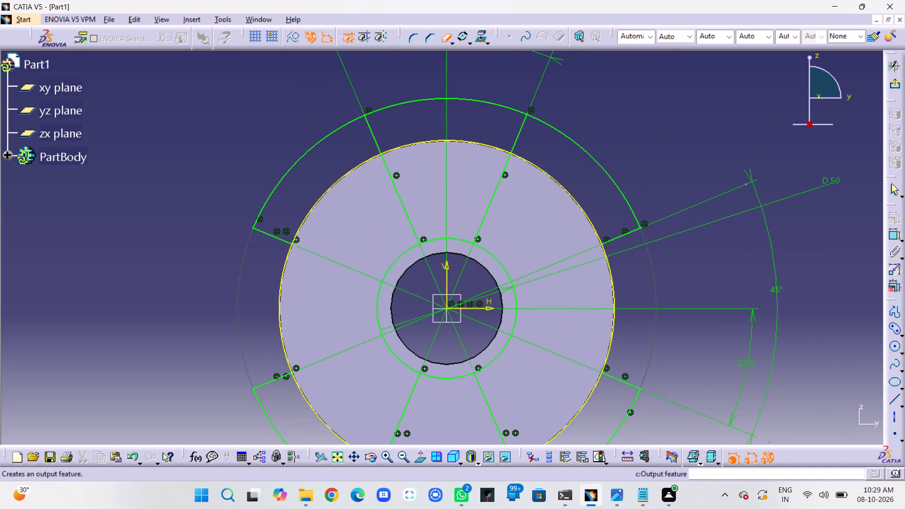
click(412, 99)
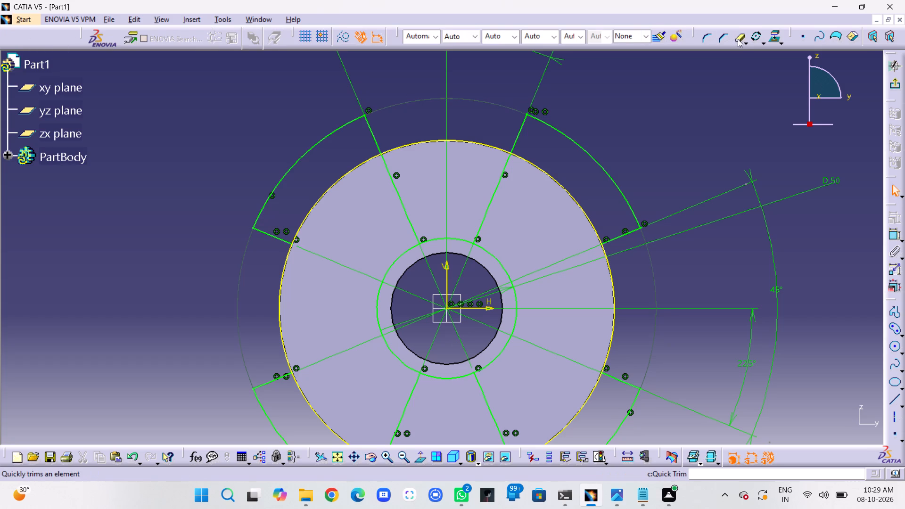
Quick Trim the top arc of the projected disc edge between the two steep lines.
click(736, 39)
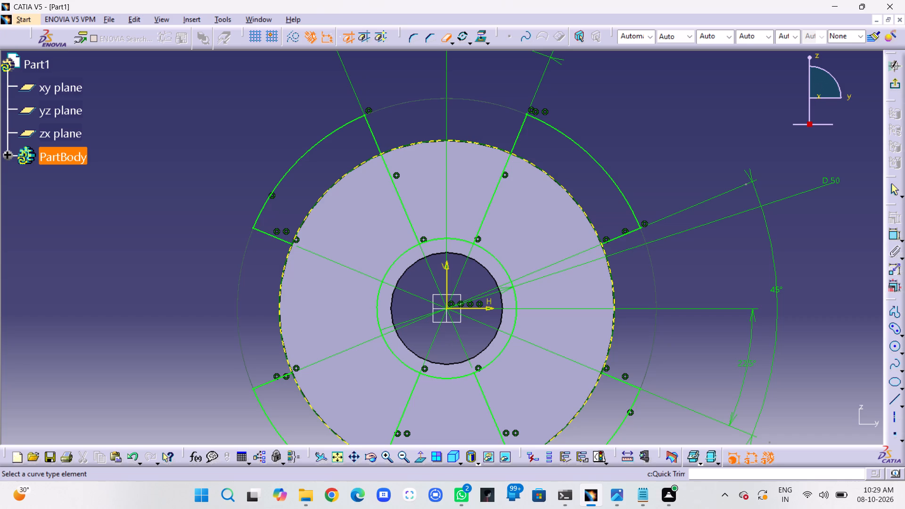
click(474, 143)
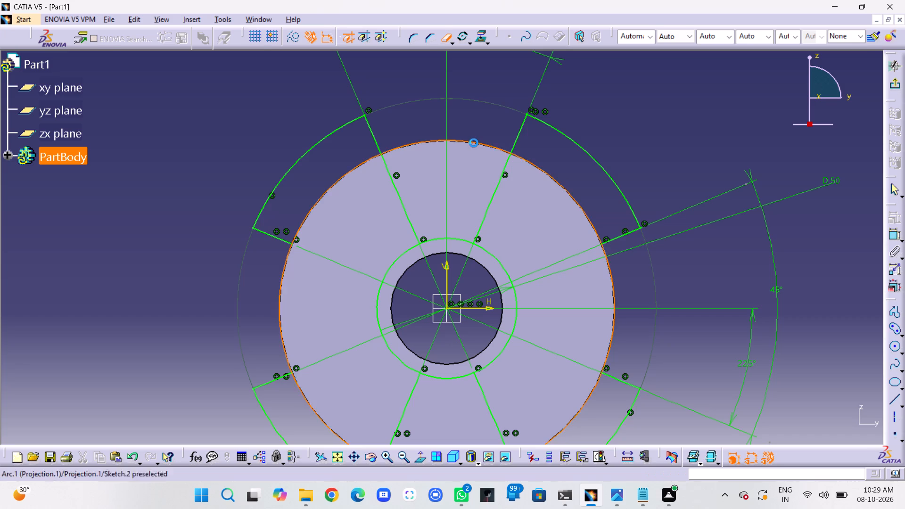
Quick Trim the four diagonal arcs of the projected disc edge that lie between each steep line and its neighbouring shallow line.
middle_drag(477, 129, 481, 118)
right_click(481, 118)
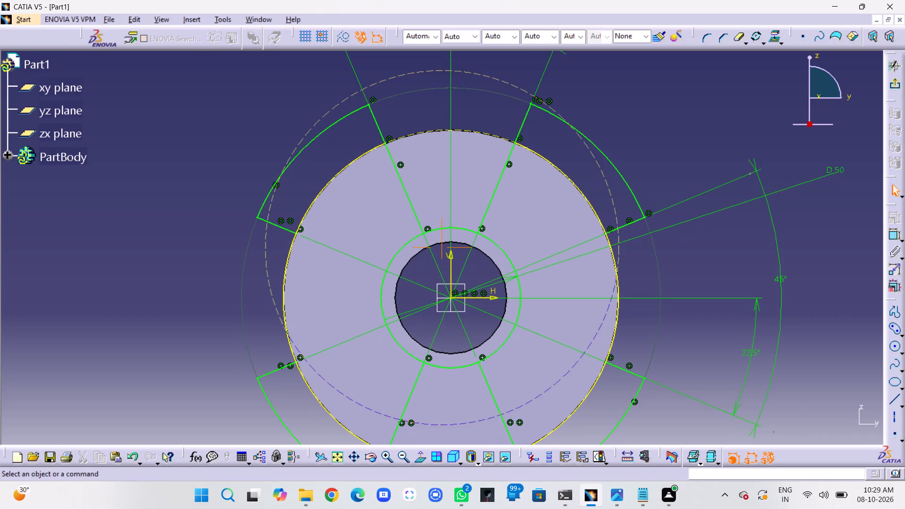
middle_drag(481, 118, 483, 126)
middle_drag(483, 126, 486, 110)
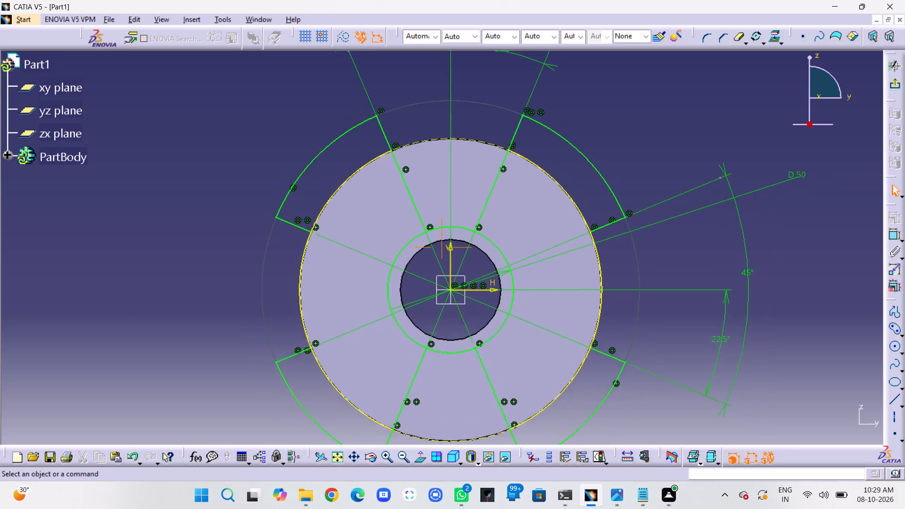
middle_drag(486, 110, 488, 101)
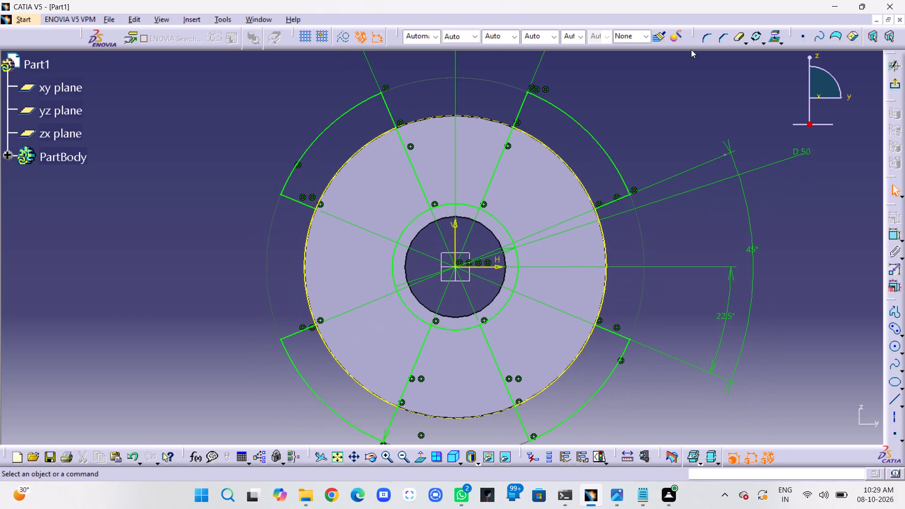
click(740, 40)
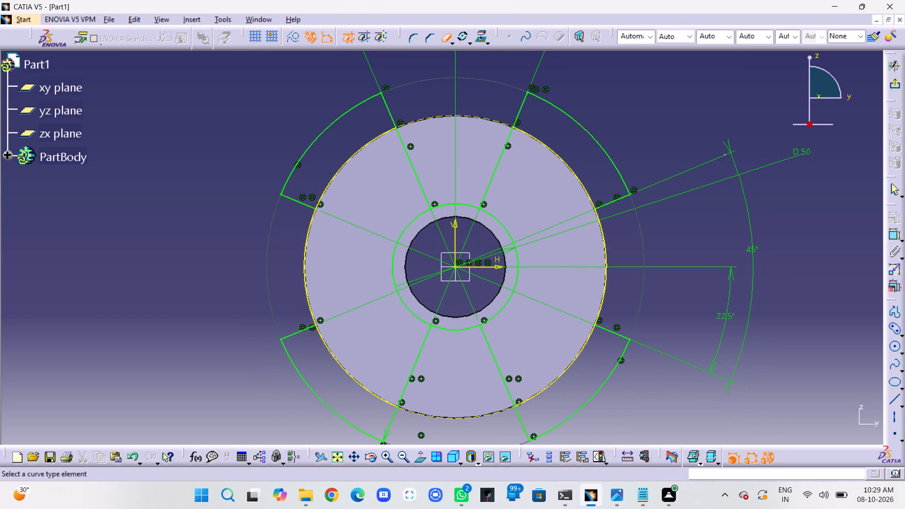
click(336, 356)
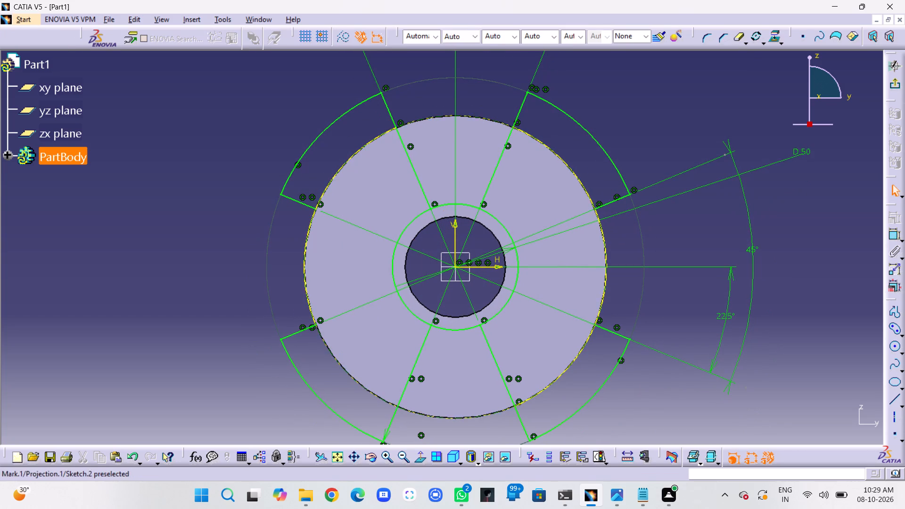
click(740, 39)
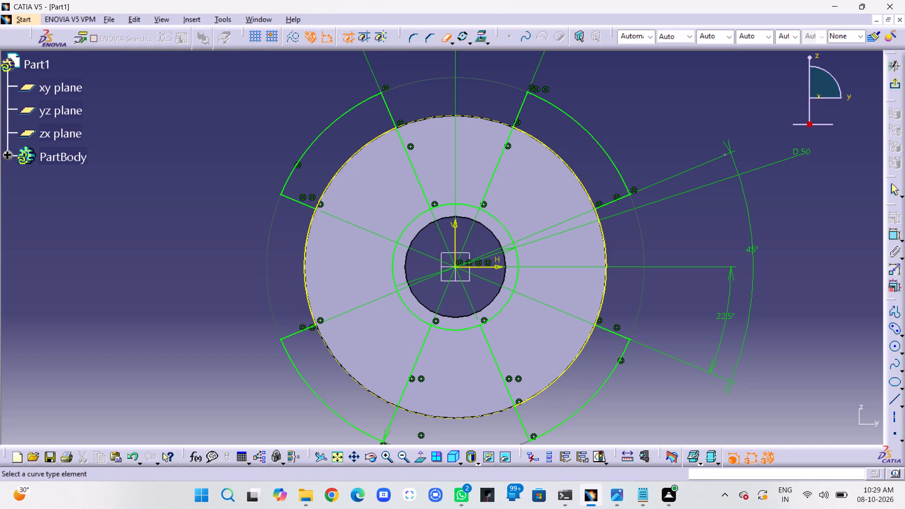
click(566, 372)
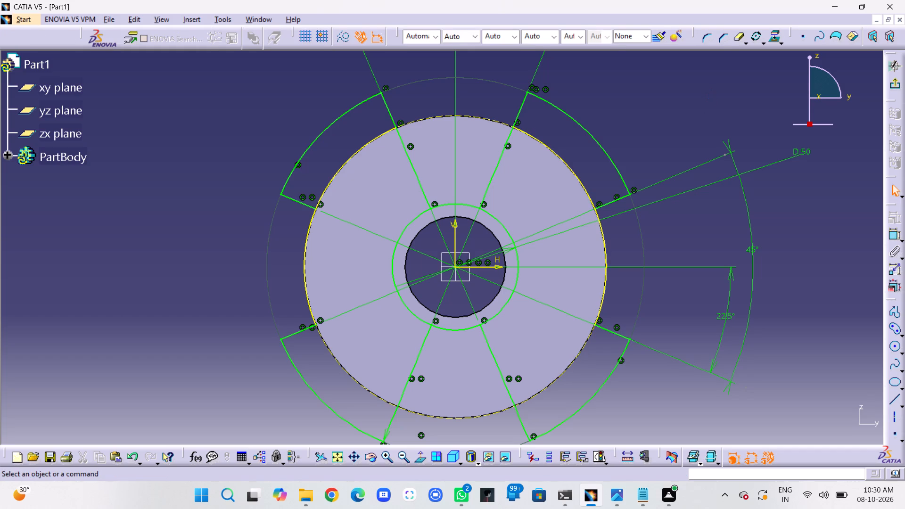
click(740, 39)
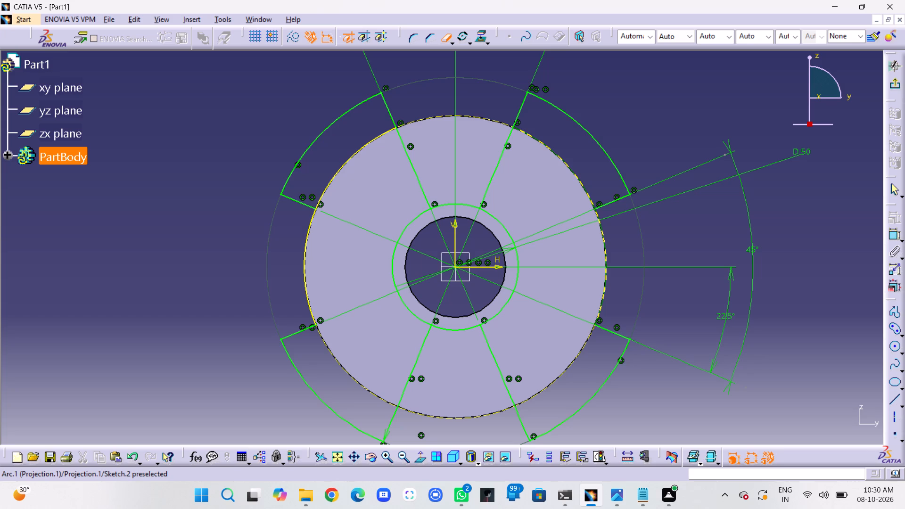
click(584, 184)
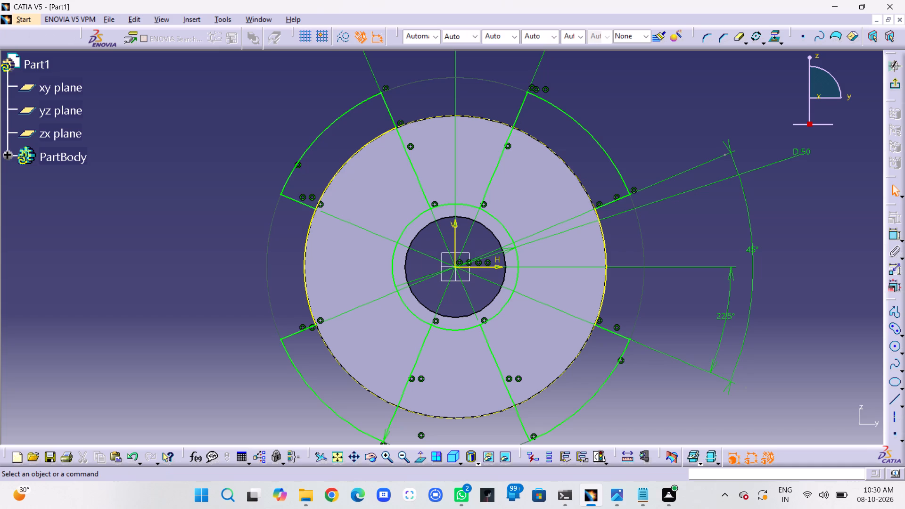
click(739, 39)
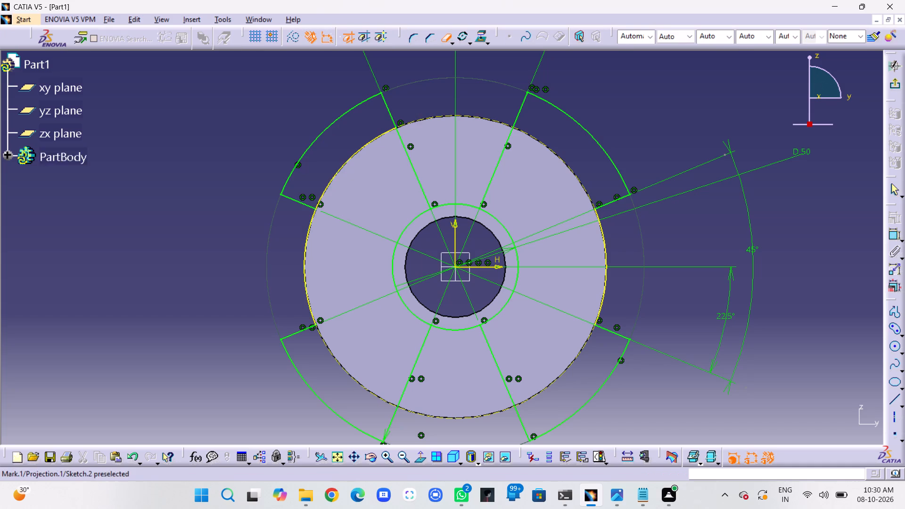
click(362, 148)
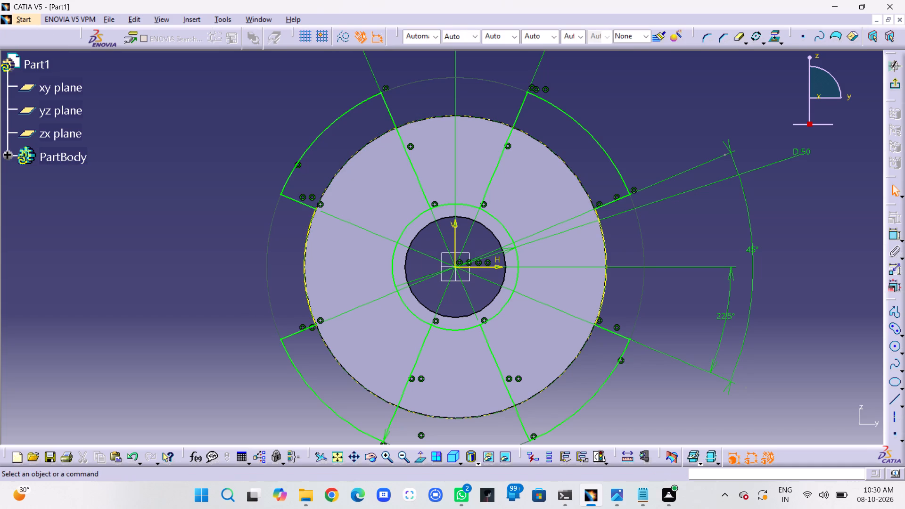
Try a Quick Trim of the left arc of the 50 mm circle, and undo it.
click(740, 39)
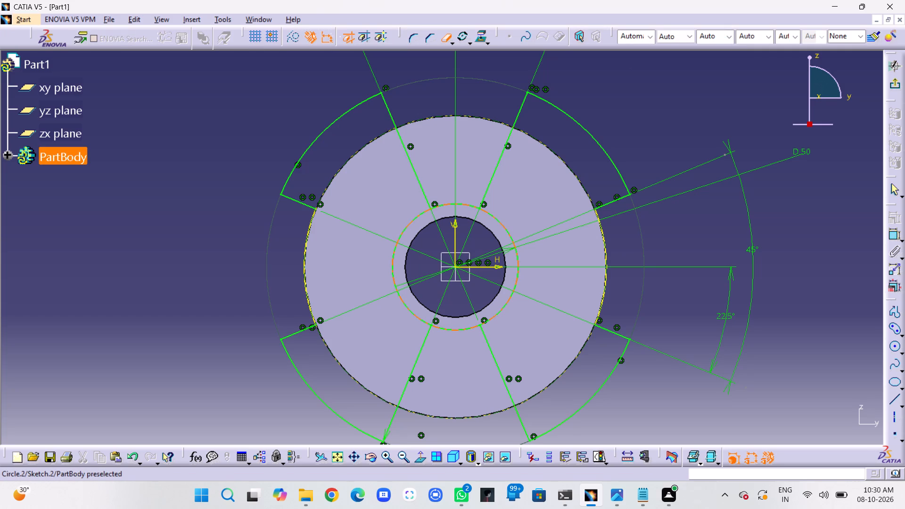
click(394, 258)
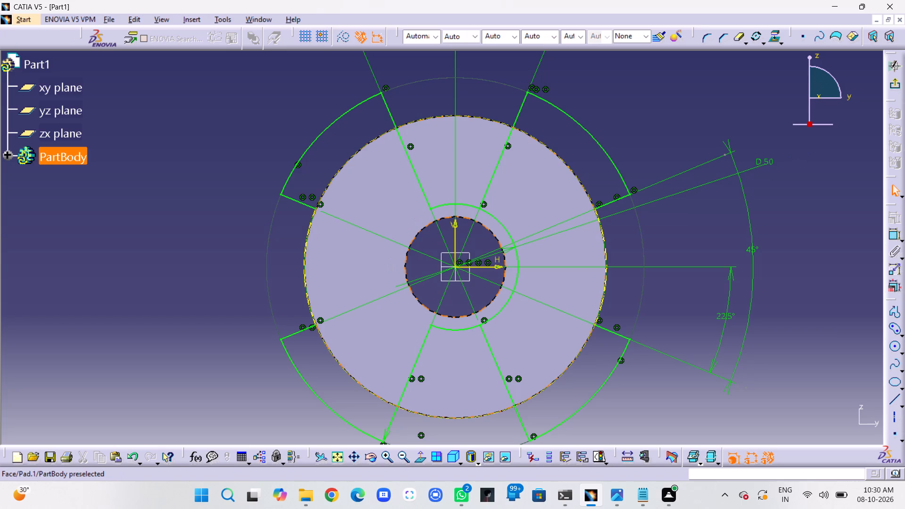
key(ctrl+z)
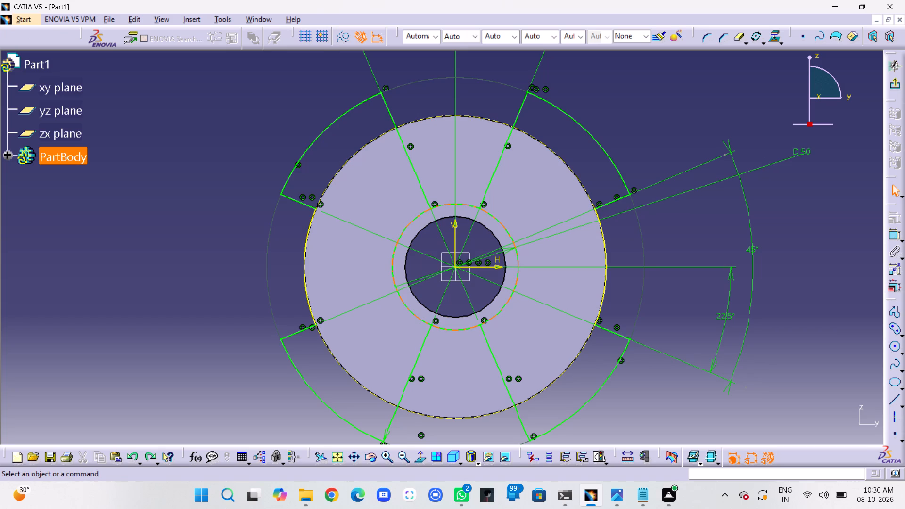
Quick Trim the top and bottom arcs of the 50 mm circle between the two steep lines.
click(740, 41)
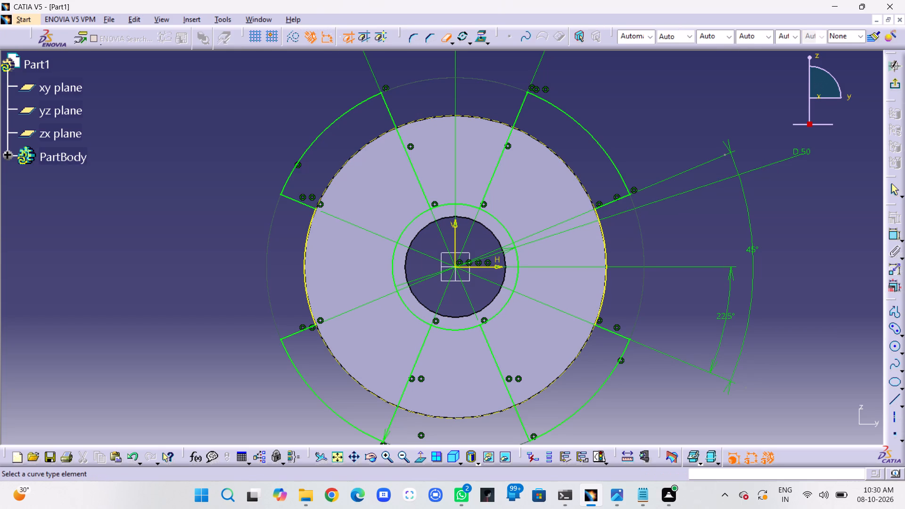
click(468, 207)
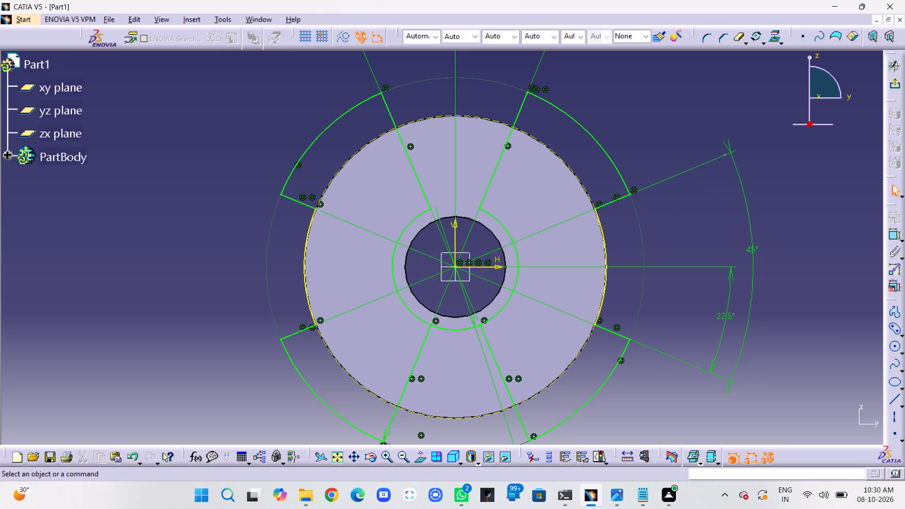
click(741, 38)
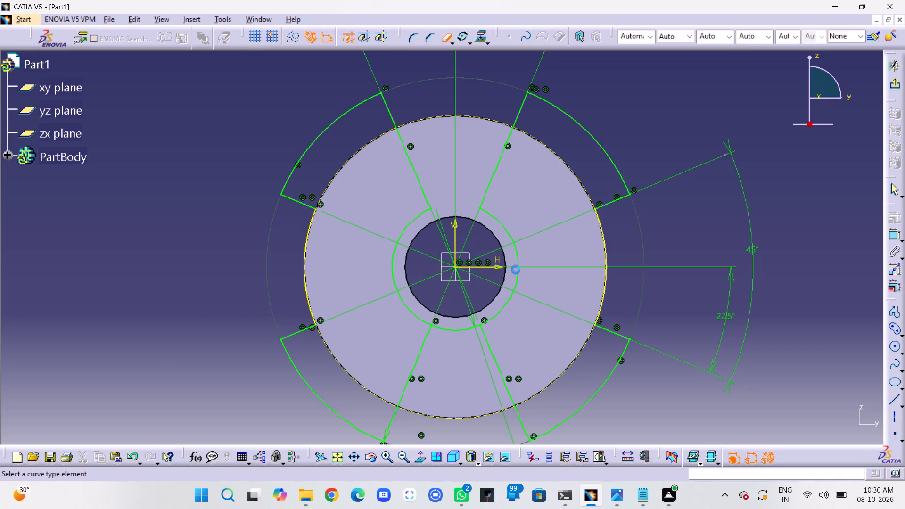
click(458, 332)
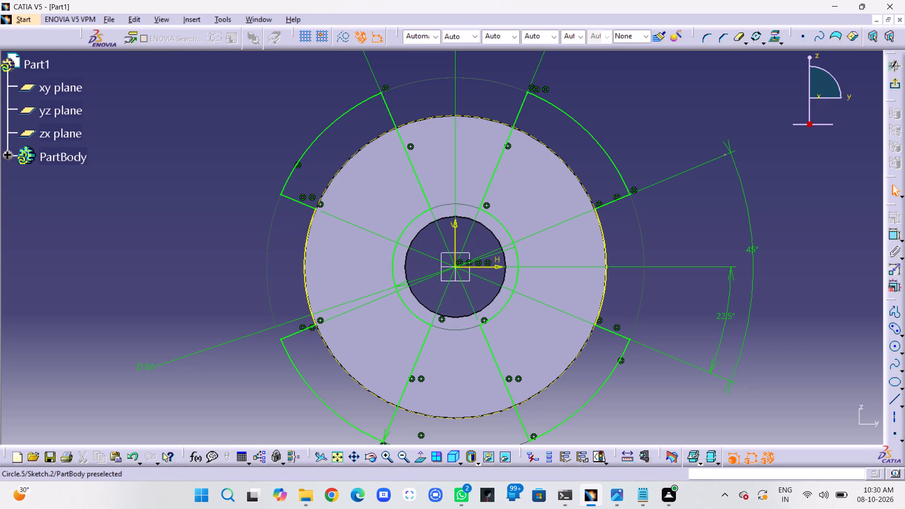
Examine the trimmed sketch profile around the disc from several angles and in the view normal to the sketch plane.
middle_drag(689, 380, 676, 320)
right_click(671, 296)
middle_drag(568, 337, 587, 377)
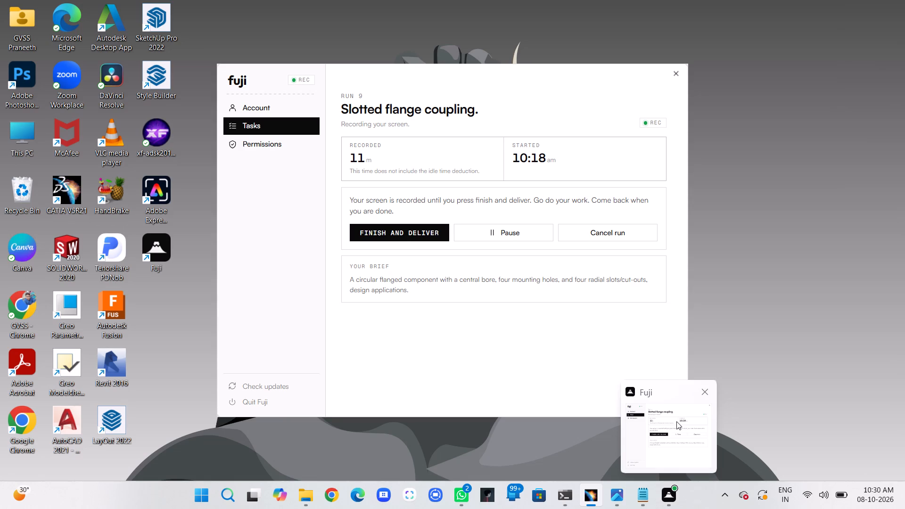
middle_drag(624, 211, 581, 244)
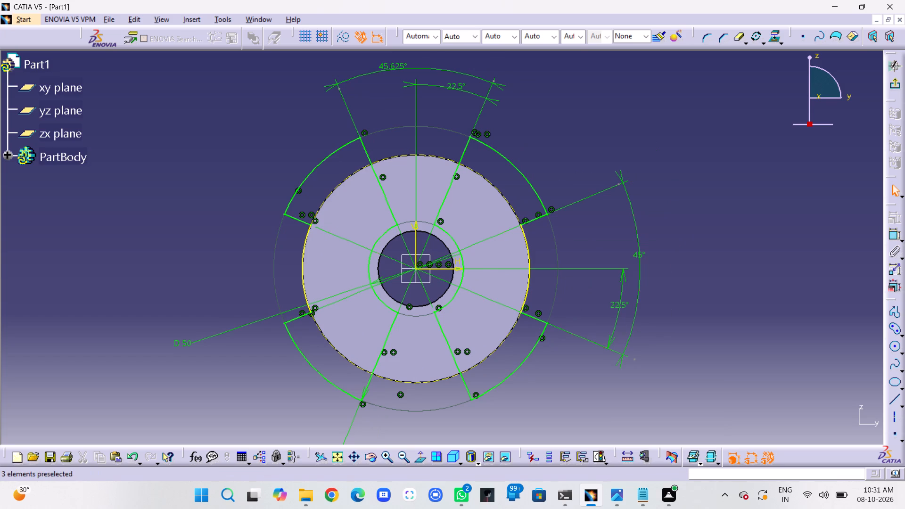
middle_drag(577, 247, 747, 200)
right_click(743, 216)
middle_drag(722, 216, 526, 231)
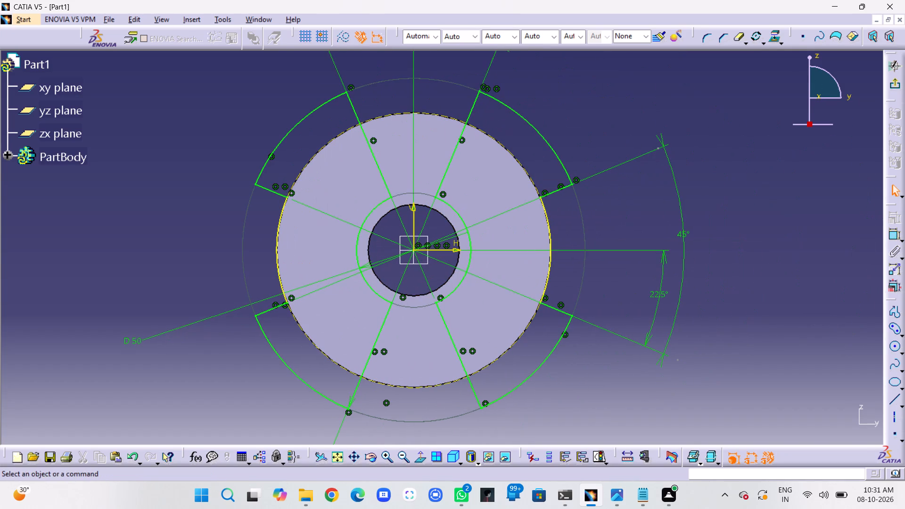
middle_drag(606, 228, 618, 230)
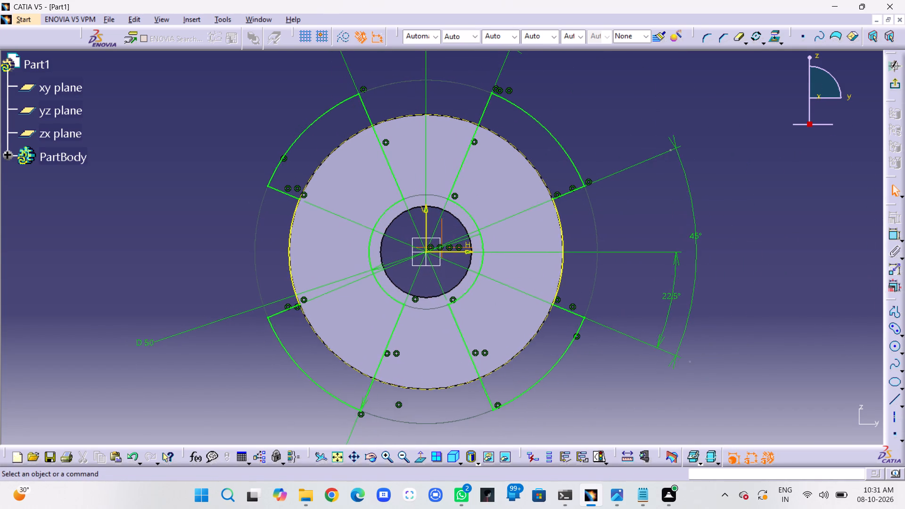
middle_drag(618, 230, 658, 233)
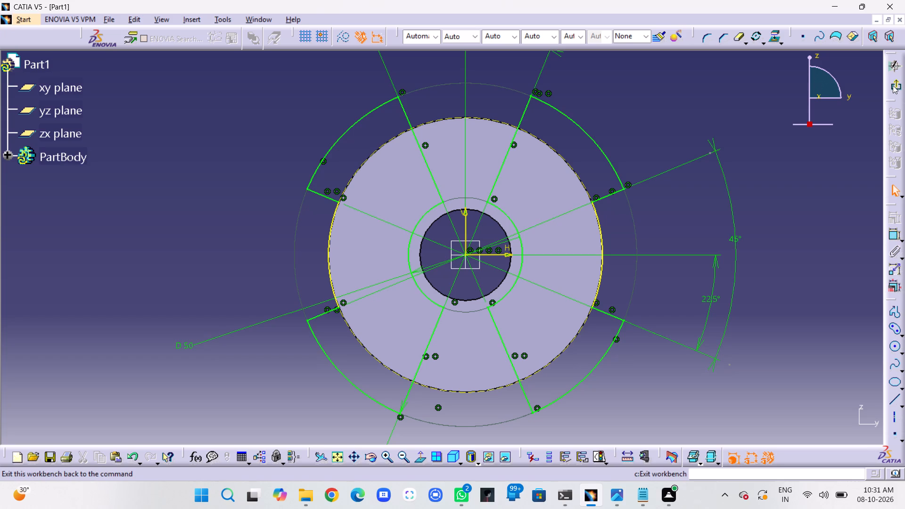
middle_drag(802, 229, 500, 285)
right_drag(802, 229, 500, 285)
middle_drag(656, 287, 653, 287)
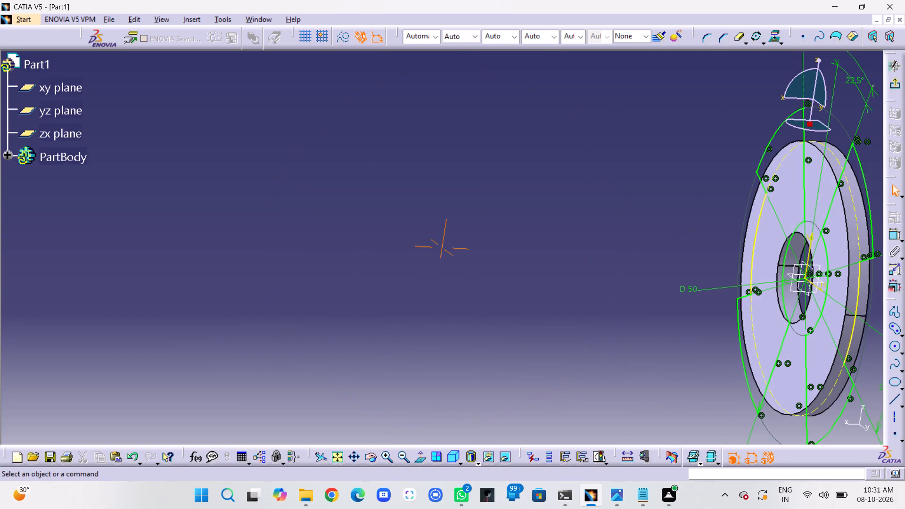
middle_drag(653, 287, 270, 256)
right_drag(345, 287, 270, 256)
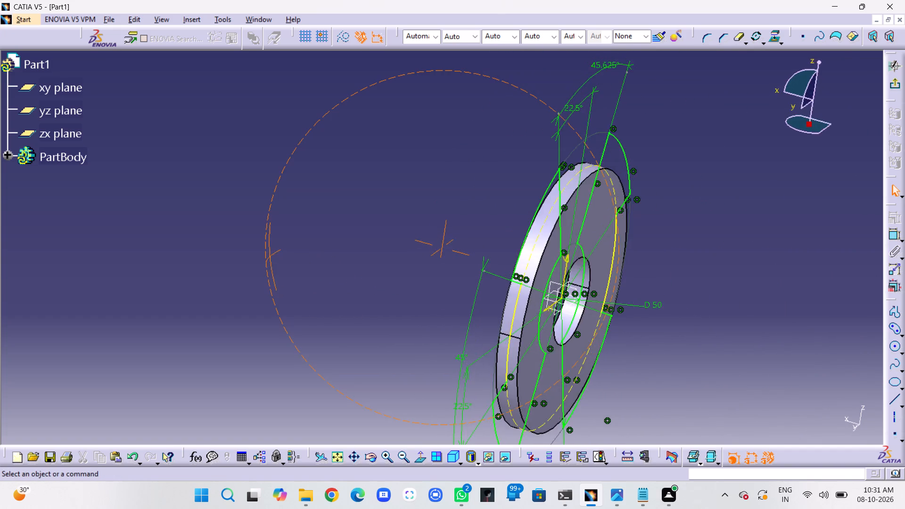
middle_drag(270, 256, 426, 314)
right_drag(270, 256, 426, 314)
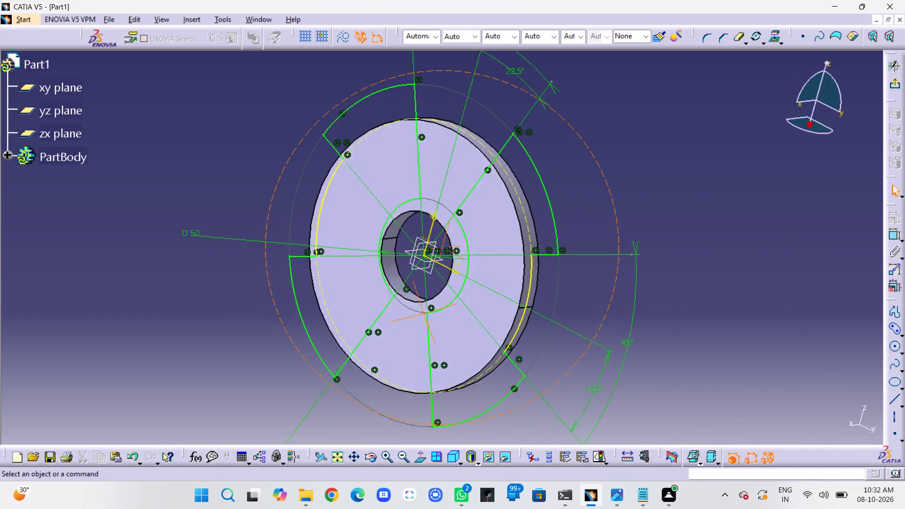
middle_drag(426, 314, 521, 299)
right_drag(426, 314, 521, 299)
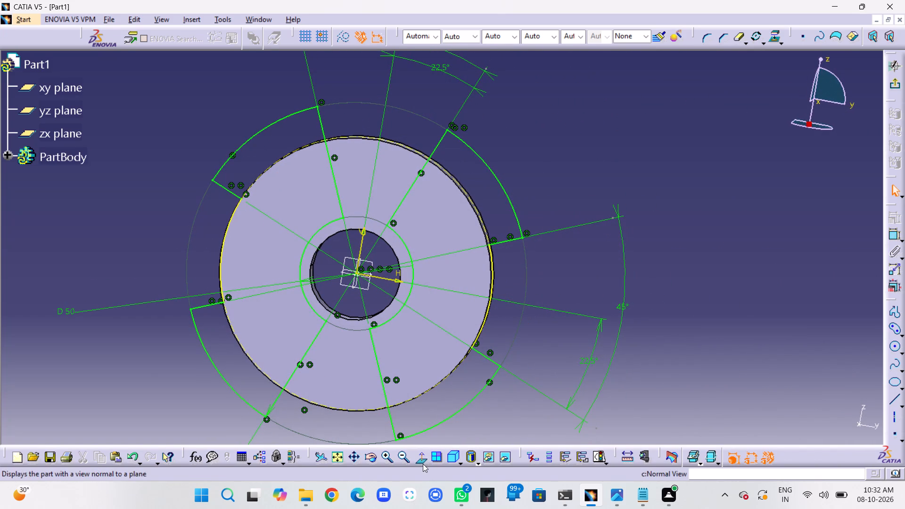
click(423, 460)
middle_drag(563, 336, 697, 304)
right_click(692, 285)
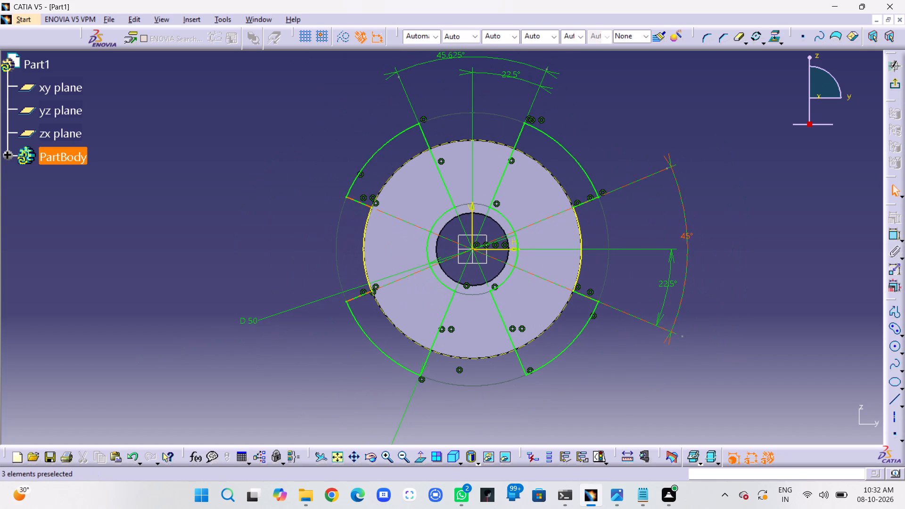
middle_drag(683, 276, 652, 290)
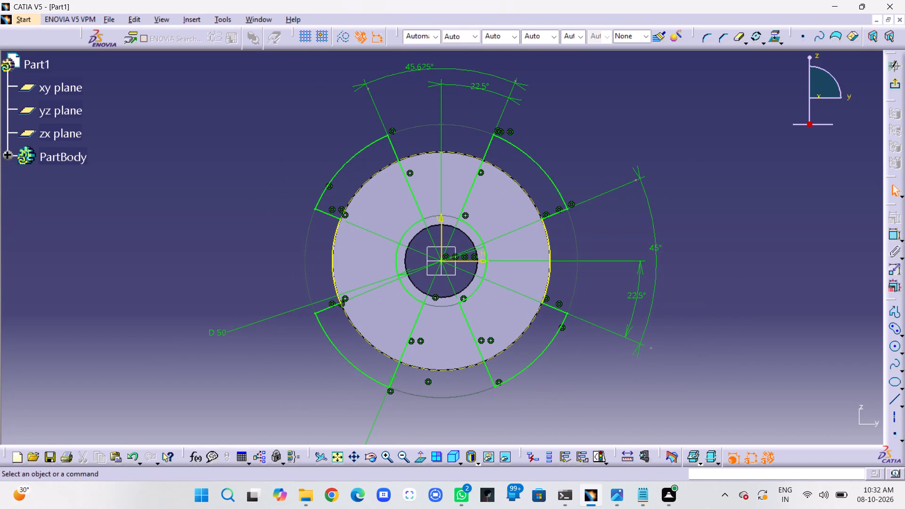
Exit the sketch and pad the trimmed two-sided sector profile with a length of 15 mm and mirrored extent.
click(894, 87)
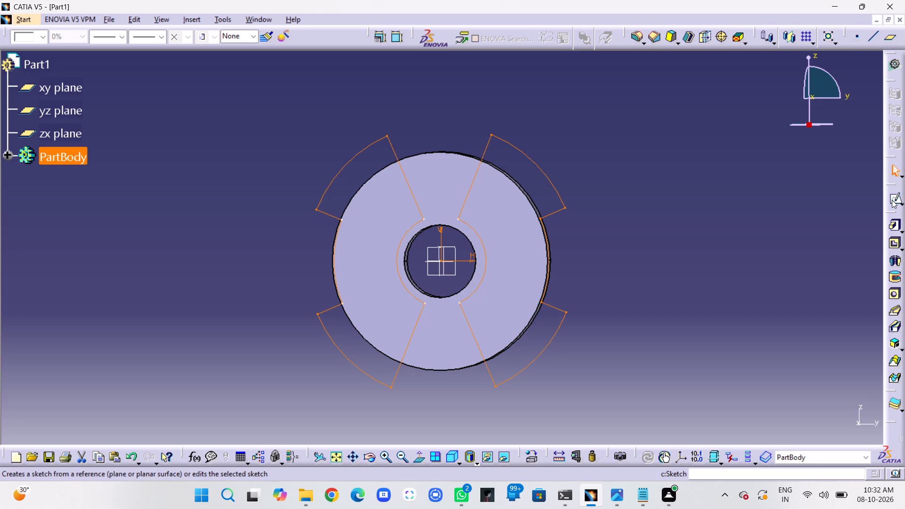
click(898, 224)
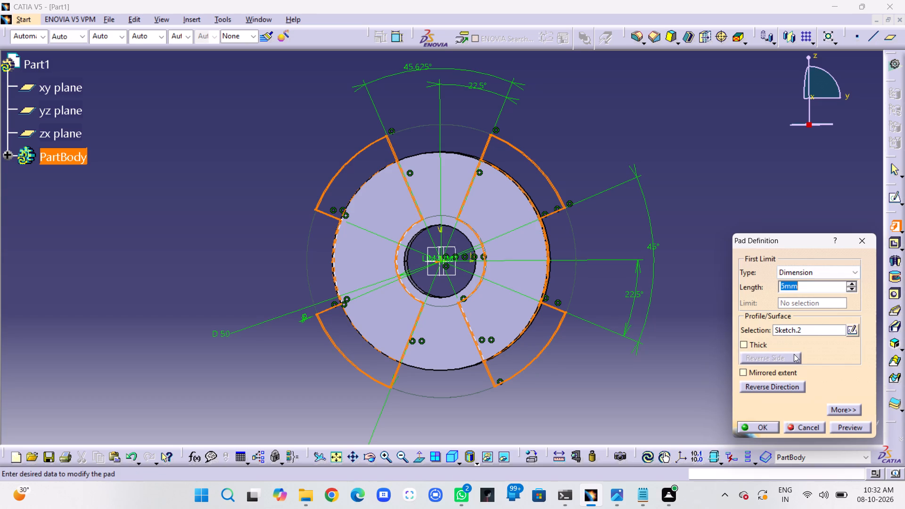
click(772, 373)
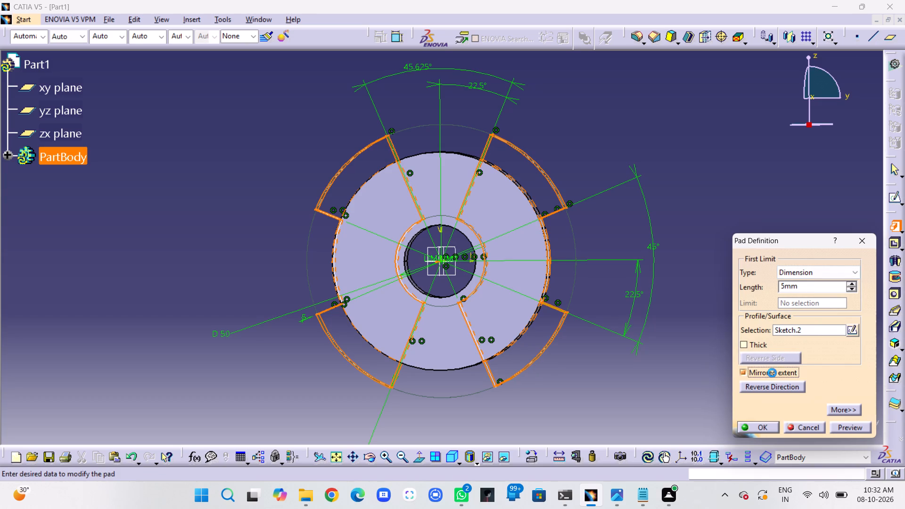
double_click(802, 287)
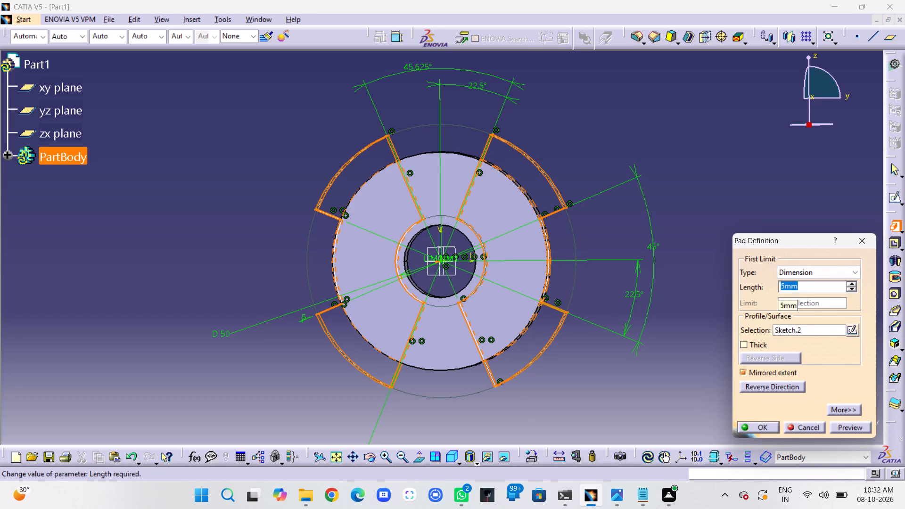
text(15)
key(Return)
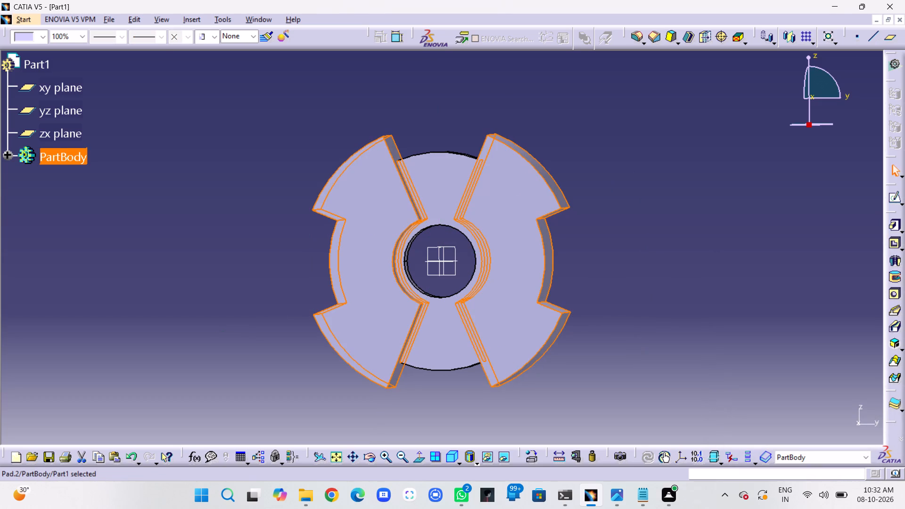
click(750, 295)
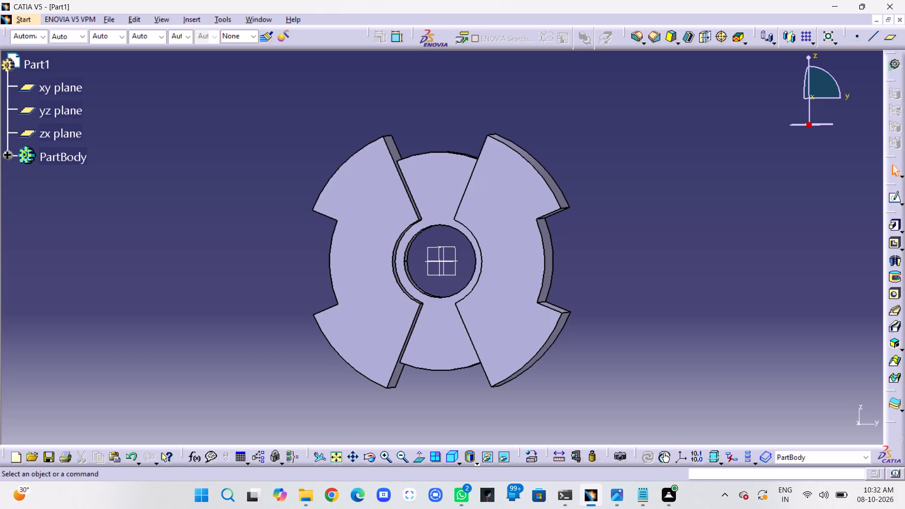
Examine the padded sector flanges and the central bore from several angles.
middle_drag(750, 295, 542, 213)
right_drag(750, 295, 542, 213)
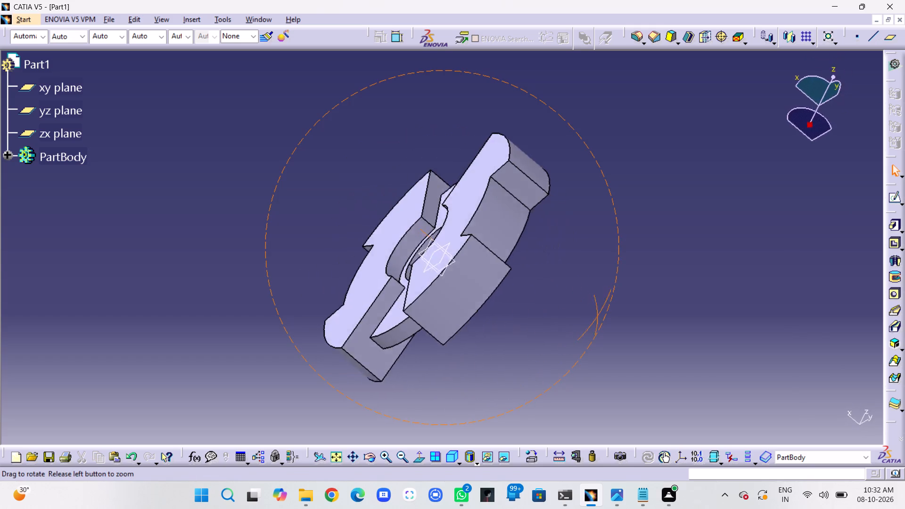
middle_drag(542, 213, 570, 237)
right_drag(542, 213, 570, 237)
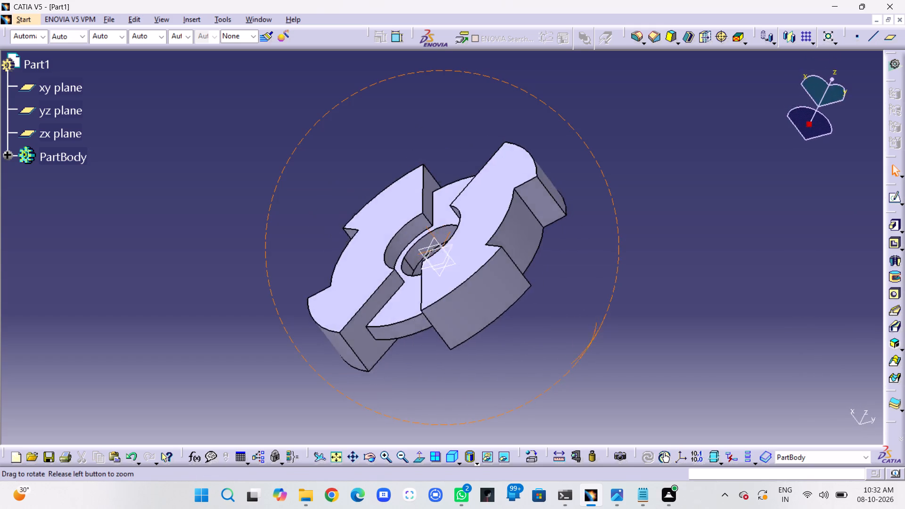
middle_drag(570, 237, 641, 290)
right_drag(570, 237, 641, 290)
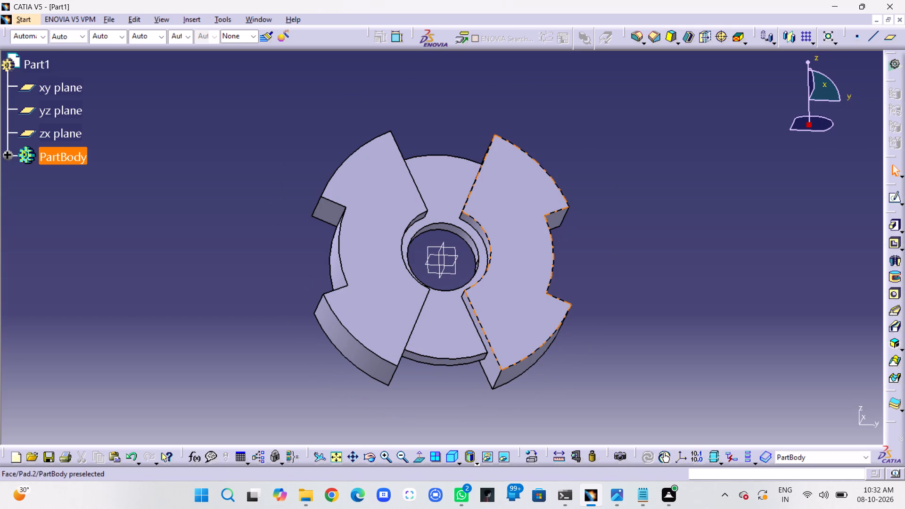
middle_drag(705, 308, 557, 339)
right_drag(705, 308, 557, 339)
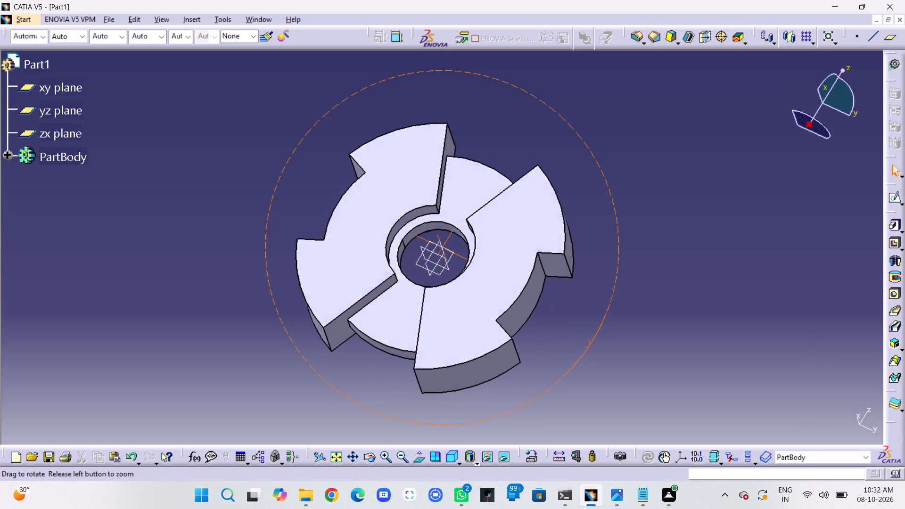
middle_drag(557, 339, 562, 366)
right_drag(557, 339, 562, 366)
Start a sketch on the yz plane and draw a circle about 92 mm in diameter centred on the origin.
click(452, 255)
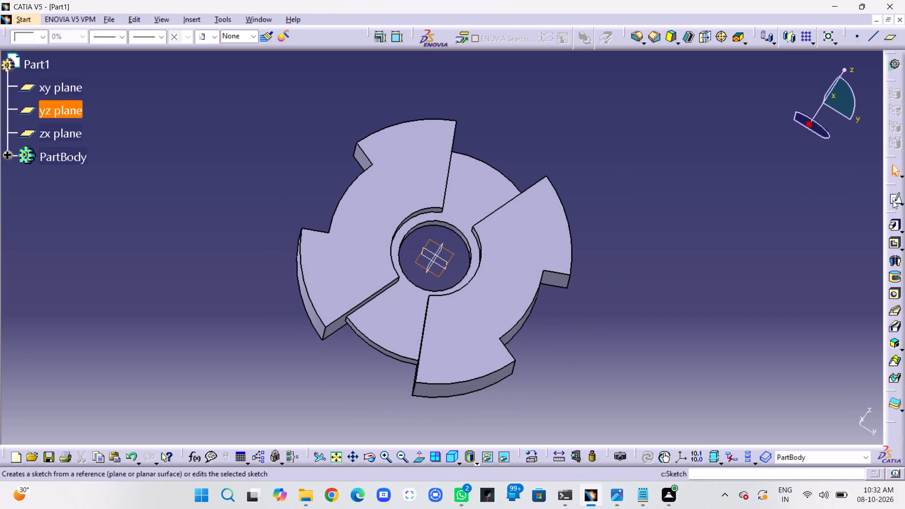
click(893, 200)
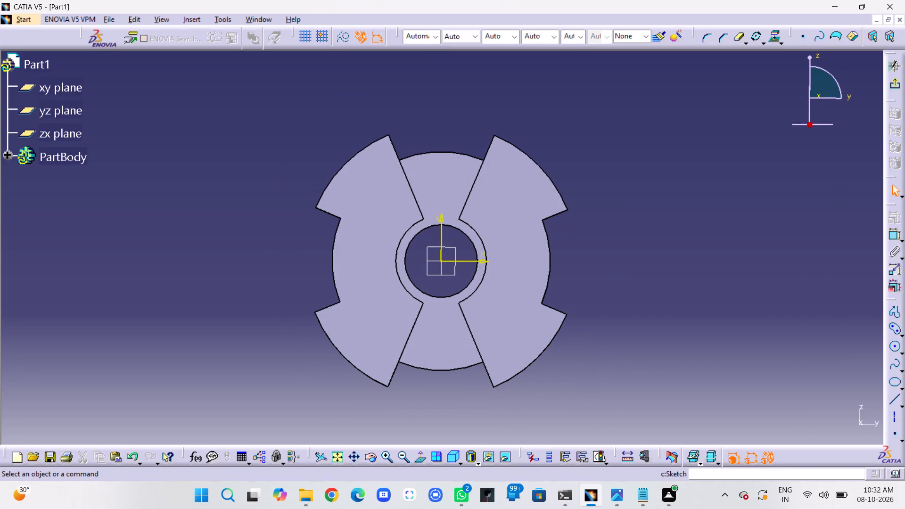
click(897, 349)
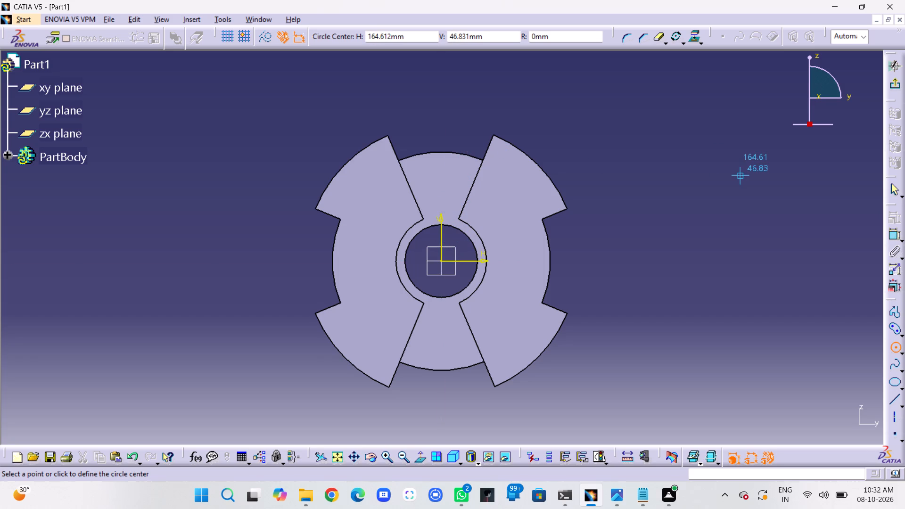
key(Escape)
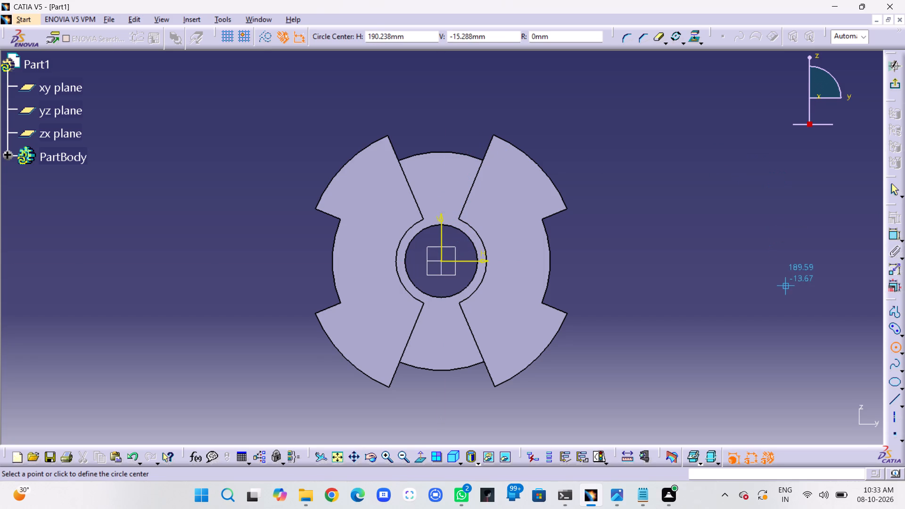
key(Escape)
click(895, 346)
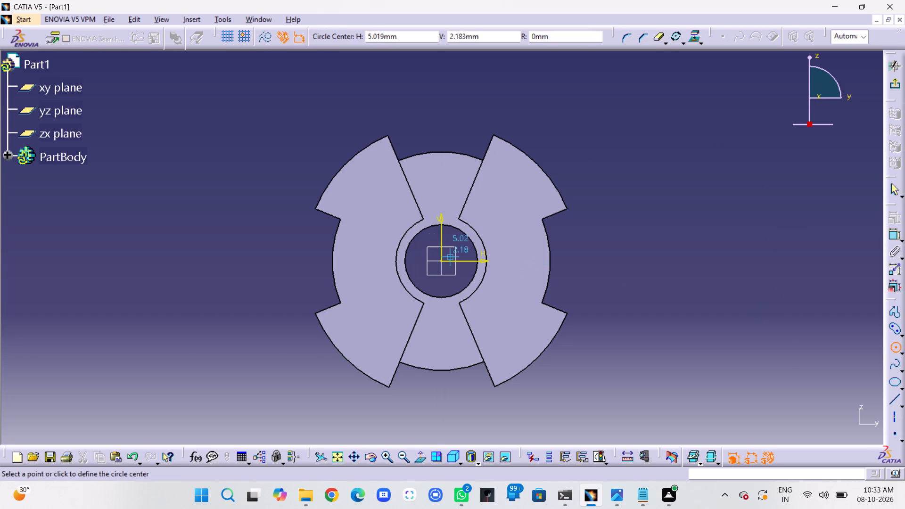
click(440, 262)
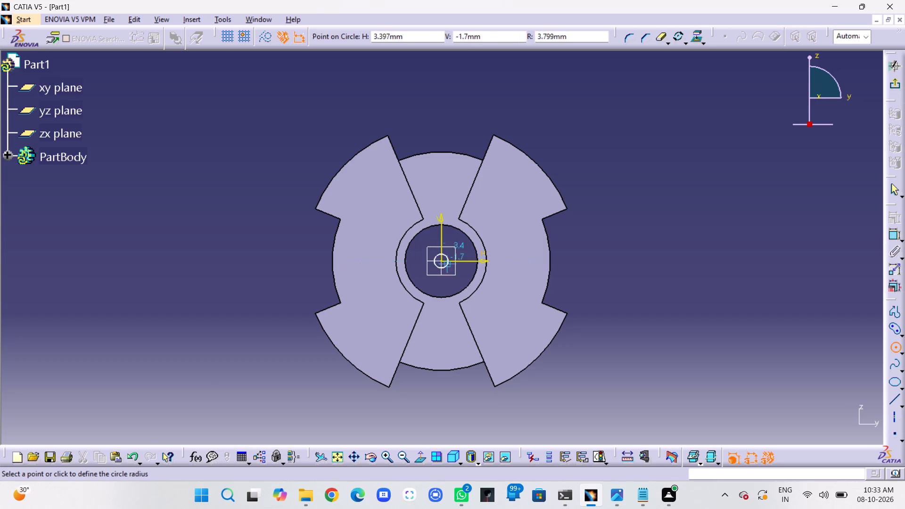
click(511, 310)
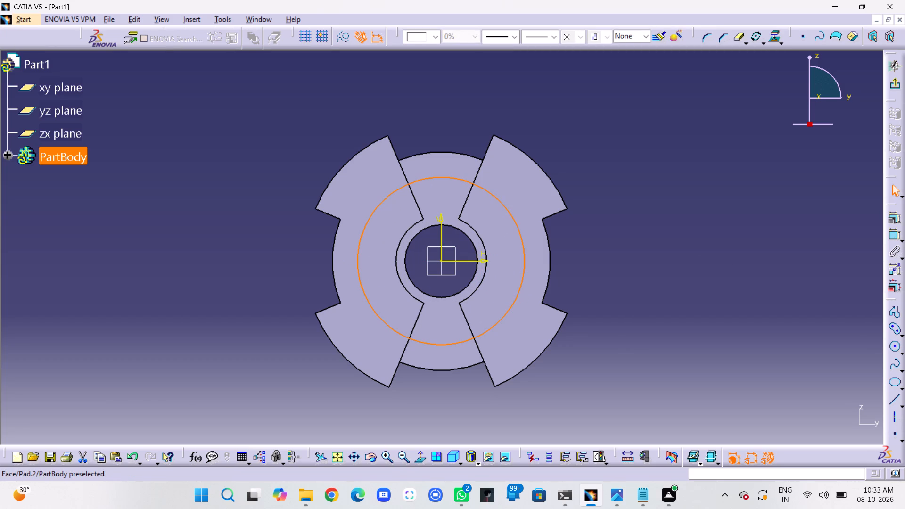
Dimension the origin-centred circle's diameter and set it to 80 mm.
click(890, 237)
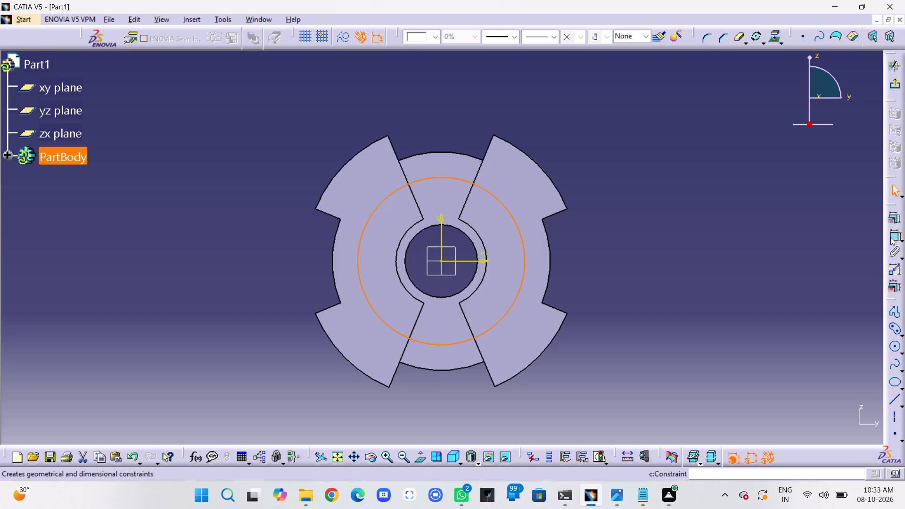
click(658, 190)
double_click(673, 187)
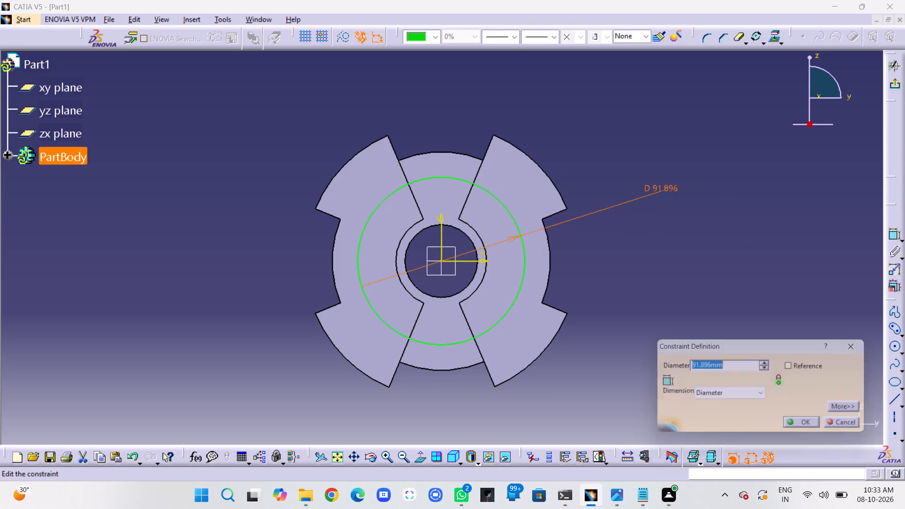
text(80)
key(Return)
click(788, 206)
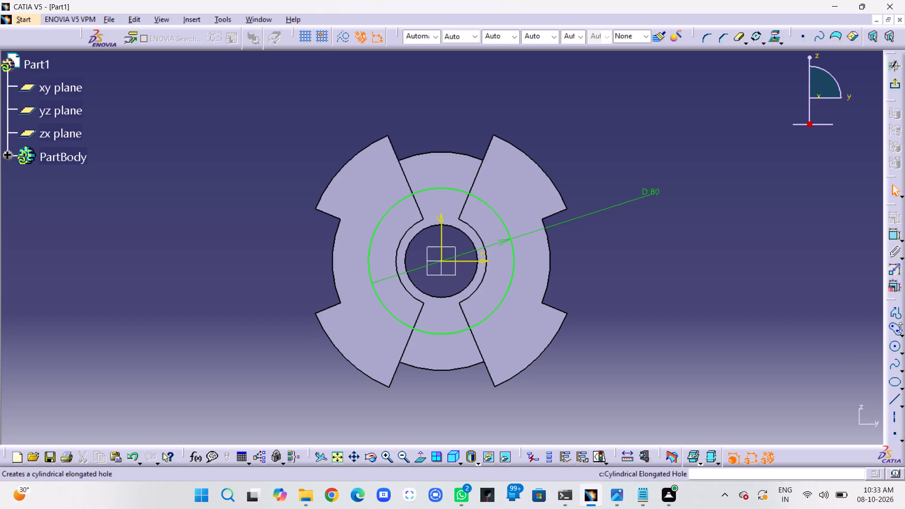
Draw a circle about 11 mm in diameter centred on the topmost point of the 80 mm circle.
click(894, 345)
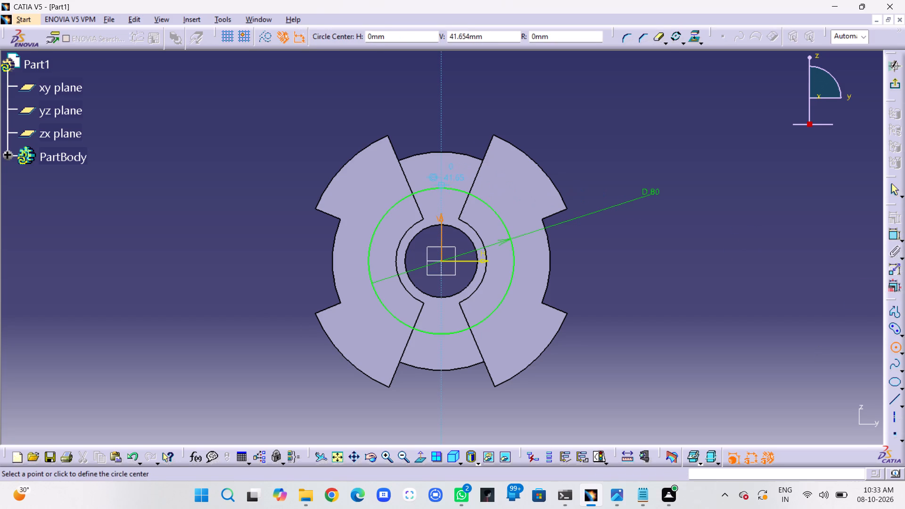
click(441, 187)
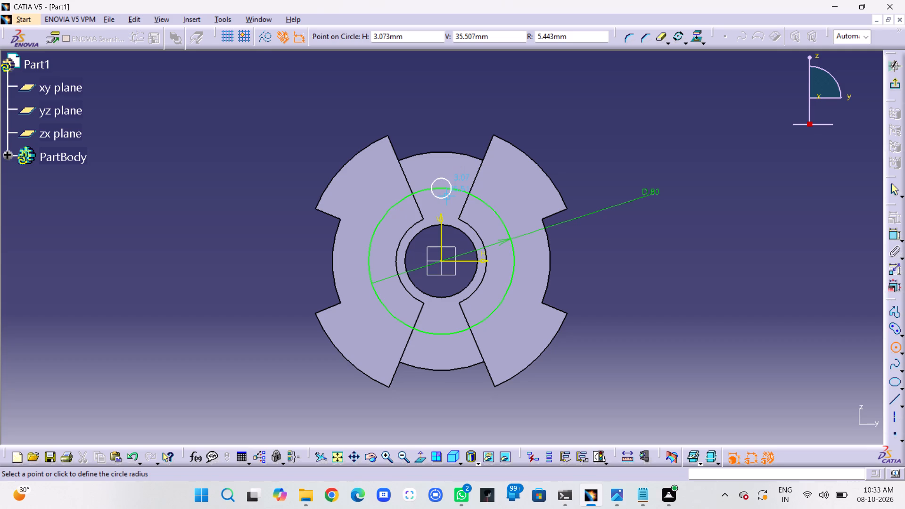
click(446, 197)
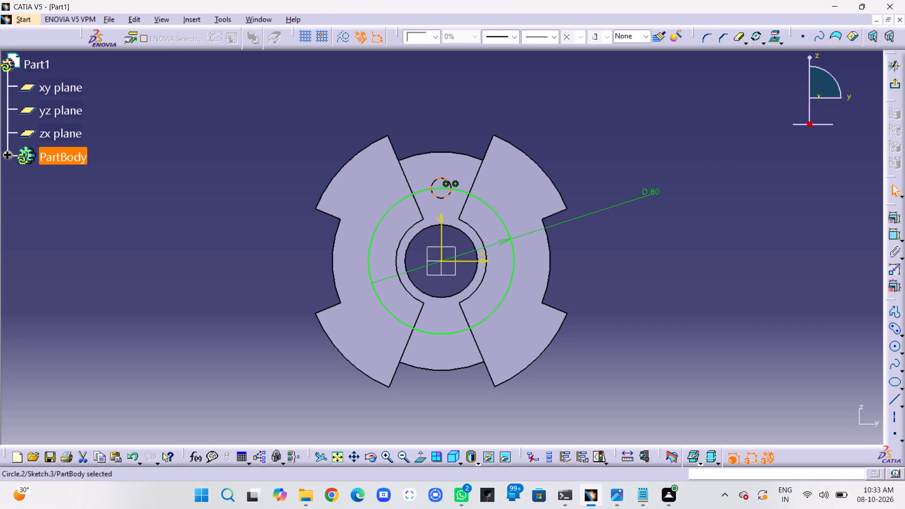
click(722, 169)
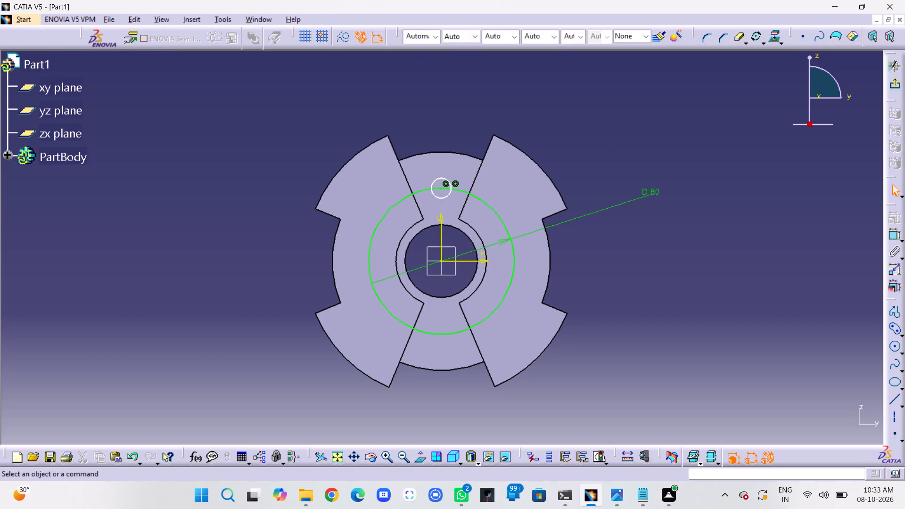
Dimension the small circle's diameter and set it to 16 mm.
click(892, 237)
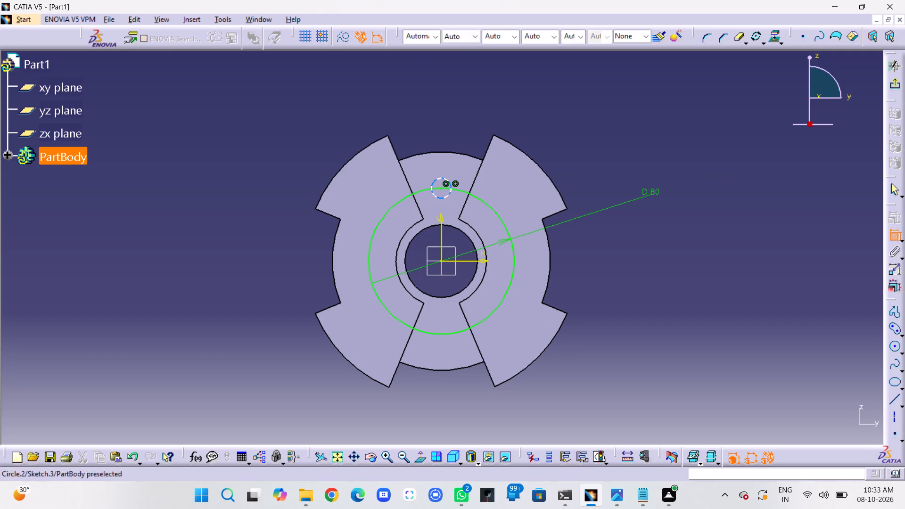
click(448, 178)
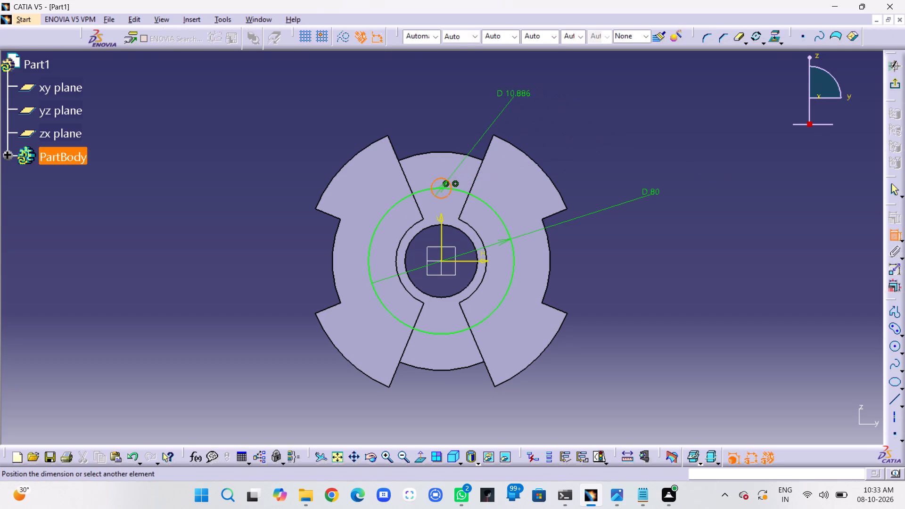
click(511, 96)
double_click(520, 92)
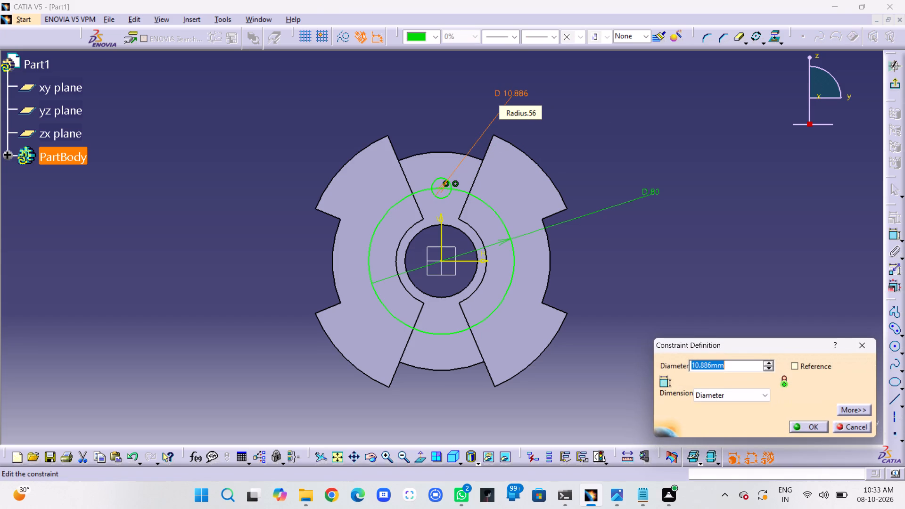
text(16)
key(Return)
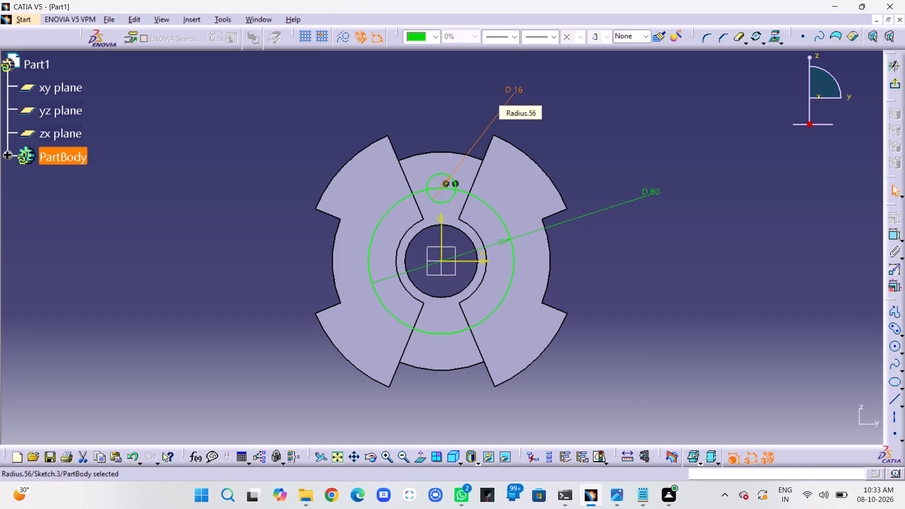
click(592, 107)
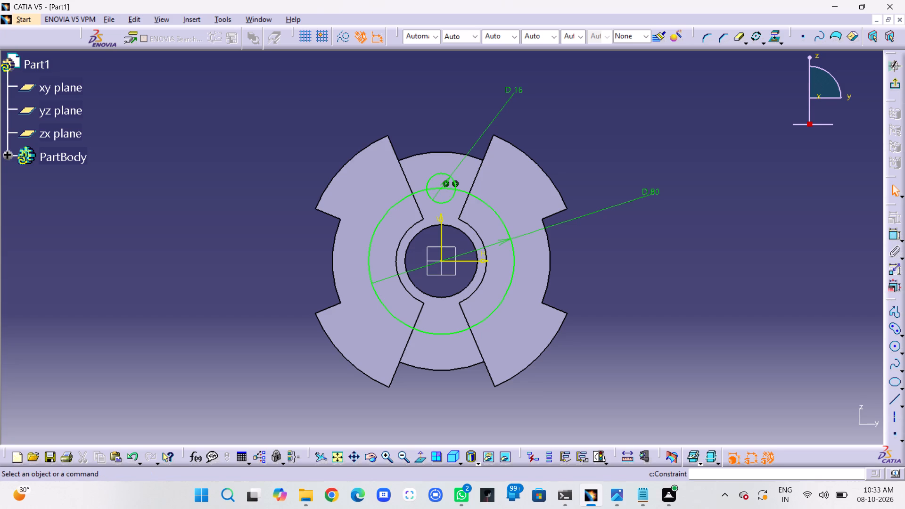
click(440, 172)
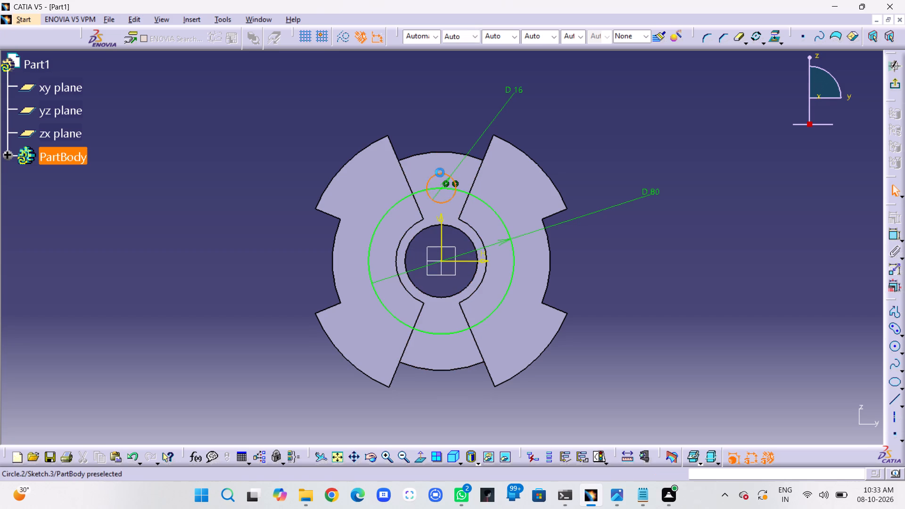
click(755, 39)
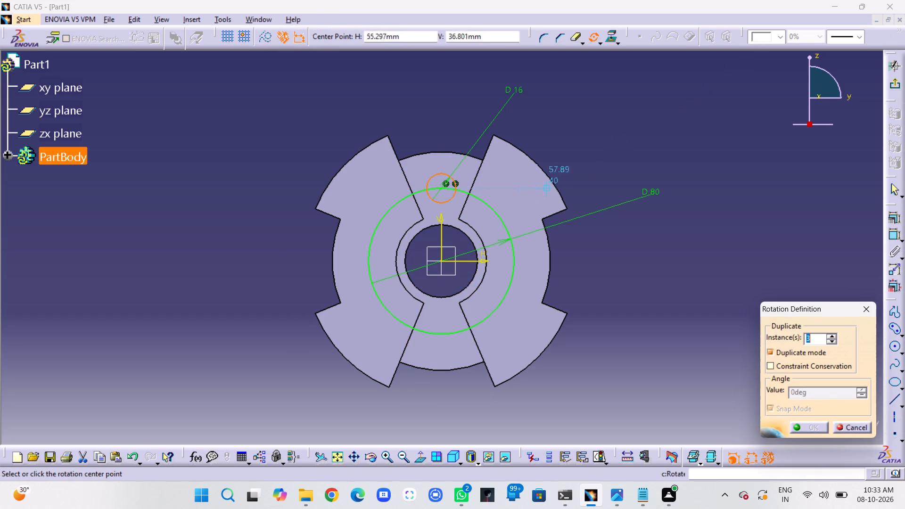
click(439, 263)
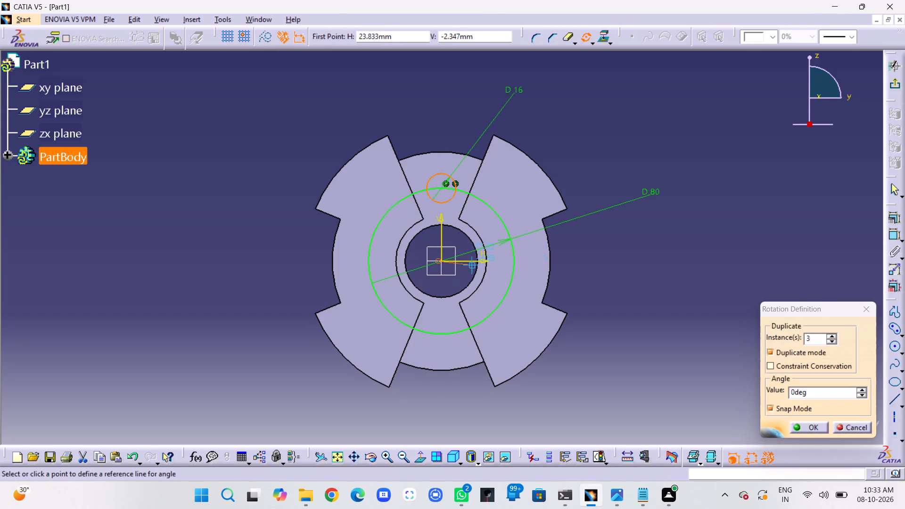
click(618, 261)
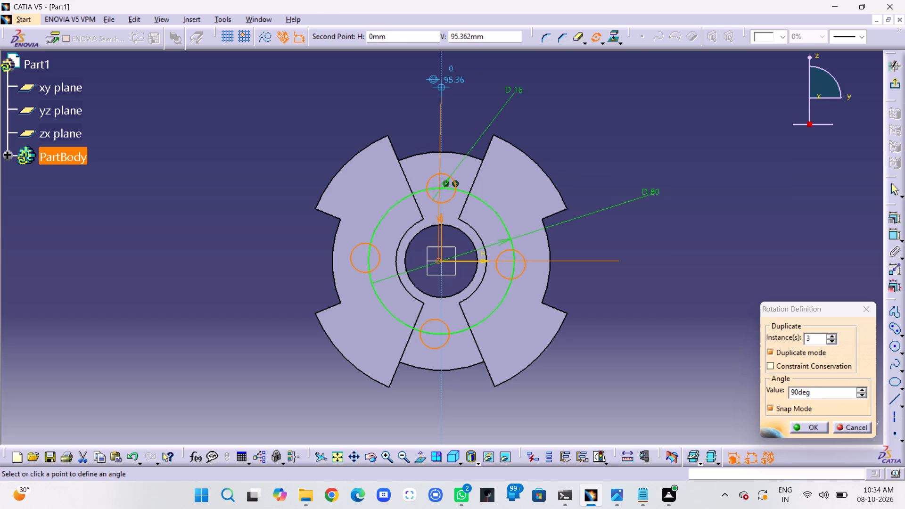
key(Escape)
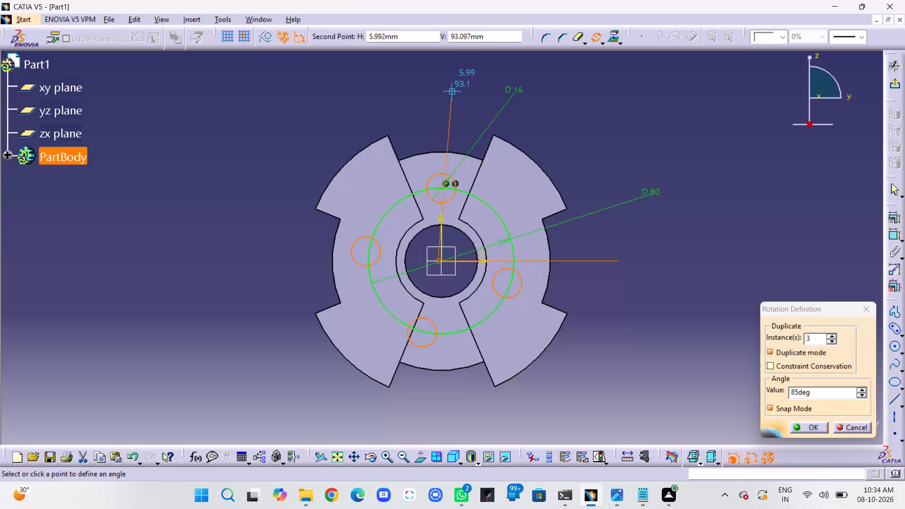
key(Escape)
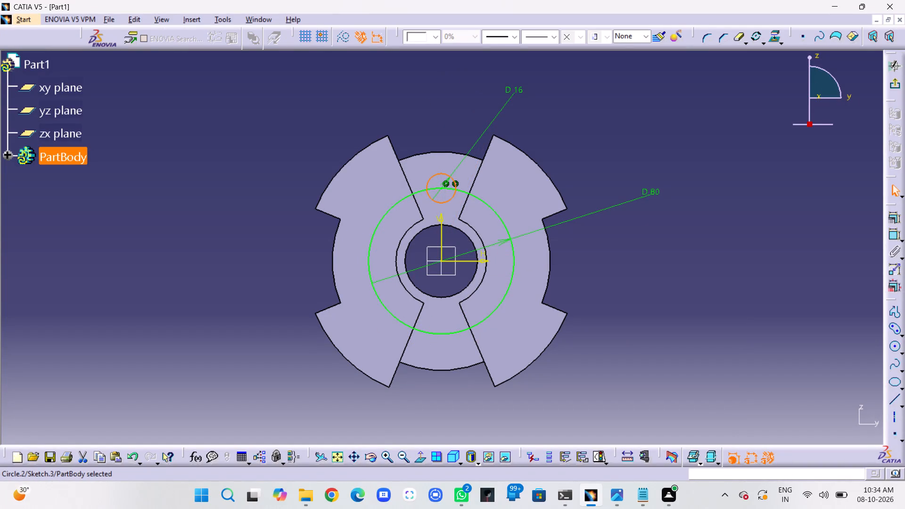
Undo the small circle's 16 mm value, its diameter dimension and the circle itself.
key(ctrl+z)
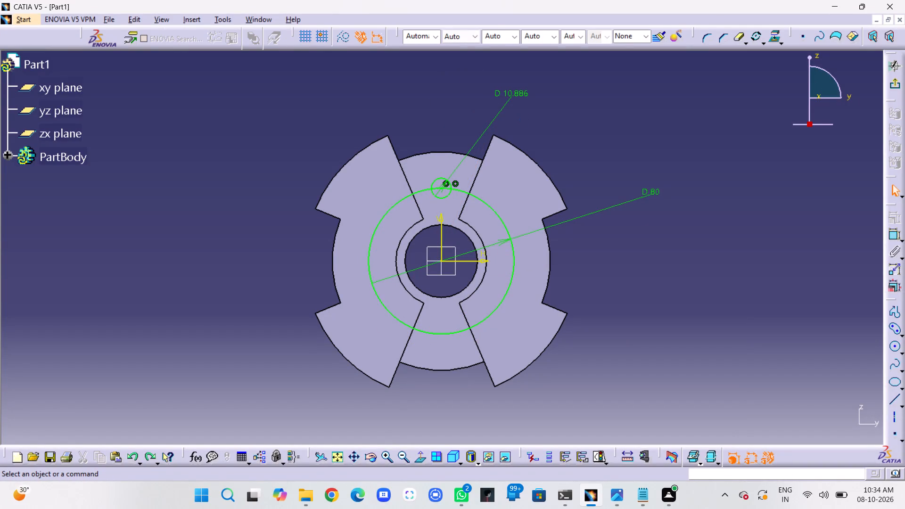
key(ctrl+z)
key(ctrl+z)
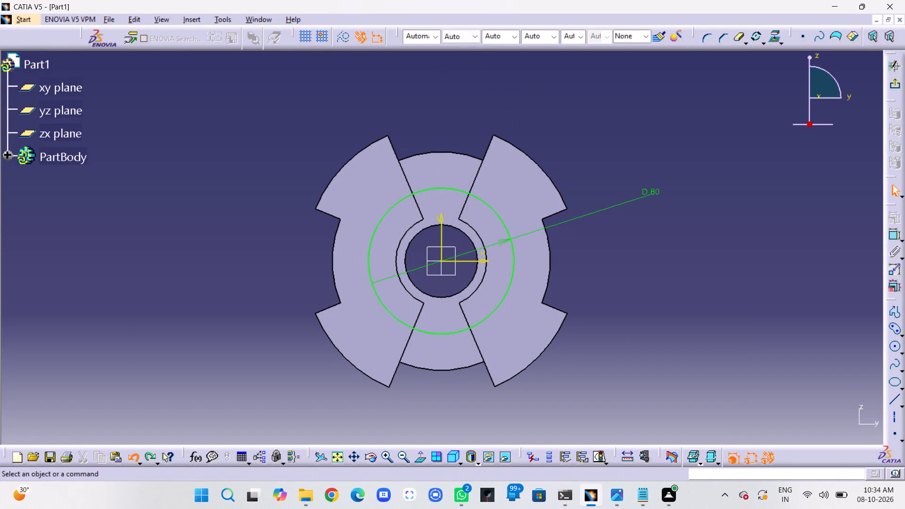
Draw a vertical axis line from the origin up beyond the disc's upper edge.
click(894, 418)
click(440, 262)
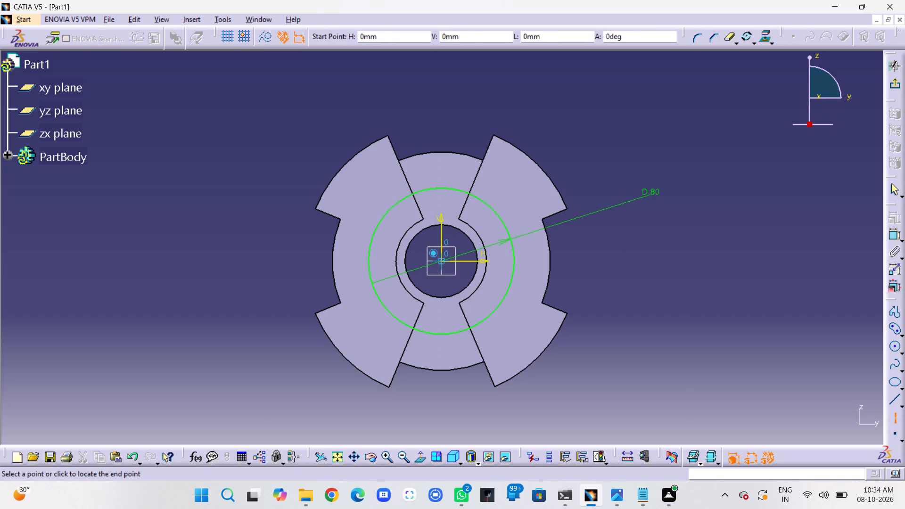
click(439, 115)
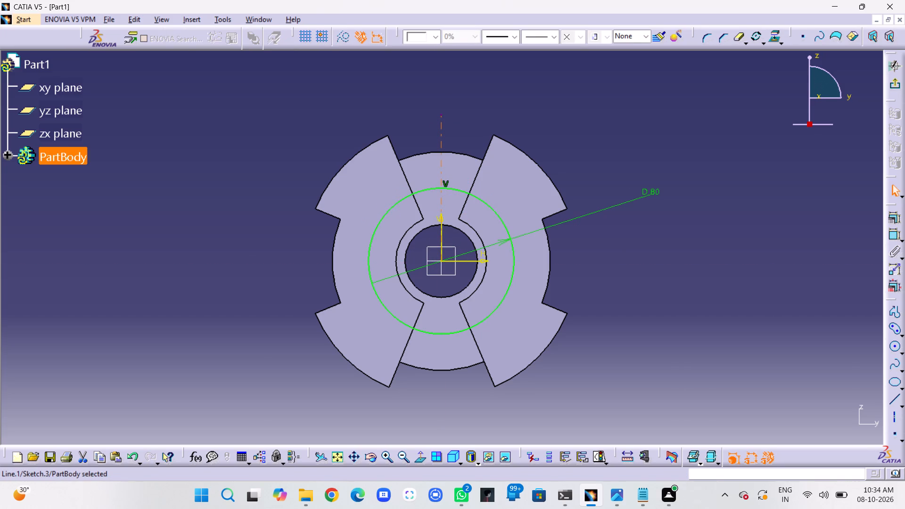
key(Escape)
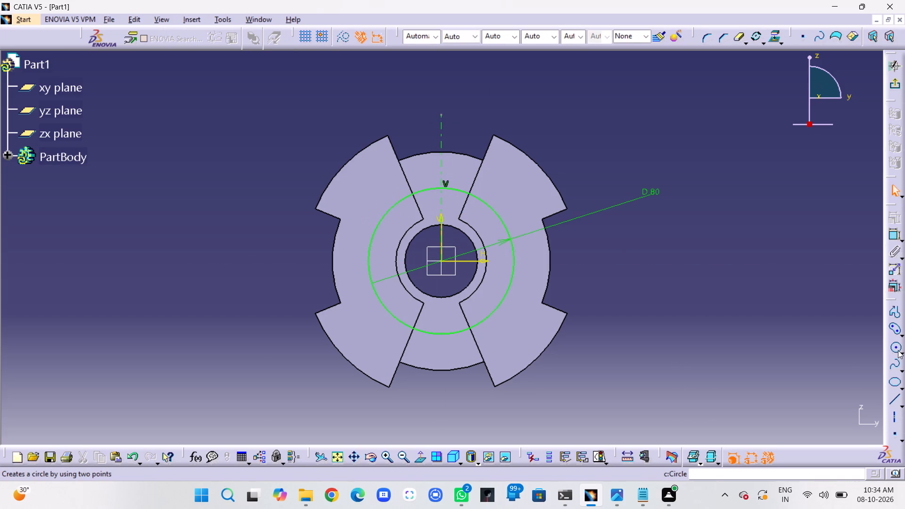
Draw a circle about 19 mm in diameter centred where the vertical axis line meets the top of the 80 mm circle.
click(896, 346)
click(441, 187)
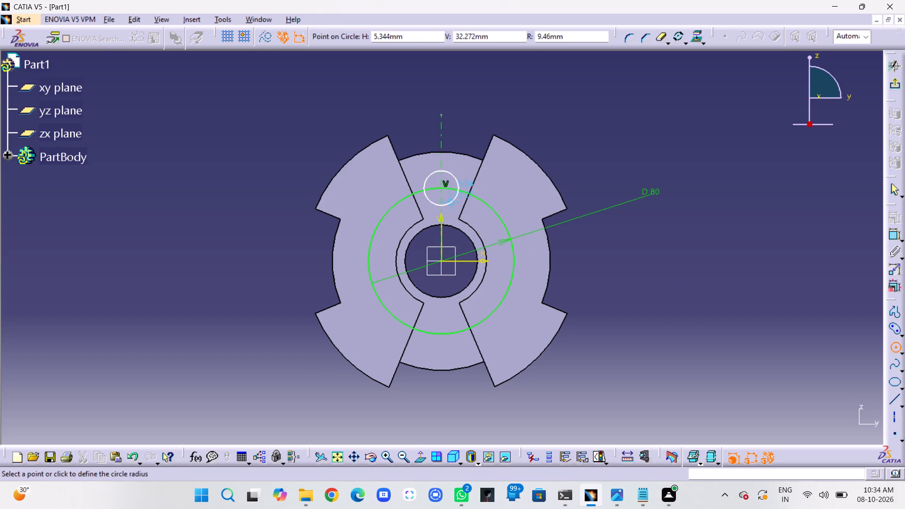
click(451, 202)
Dimension the small circle's diameter and set it to 16 mm.
click(897, 237)
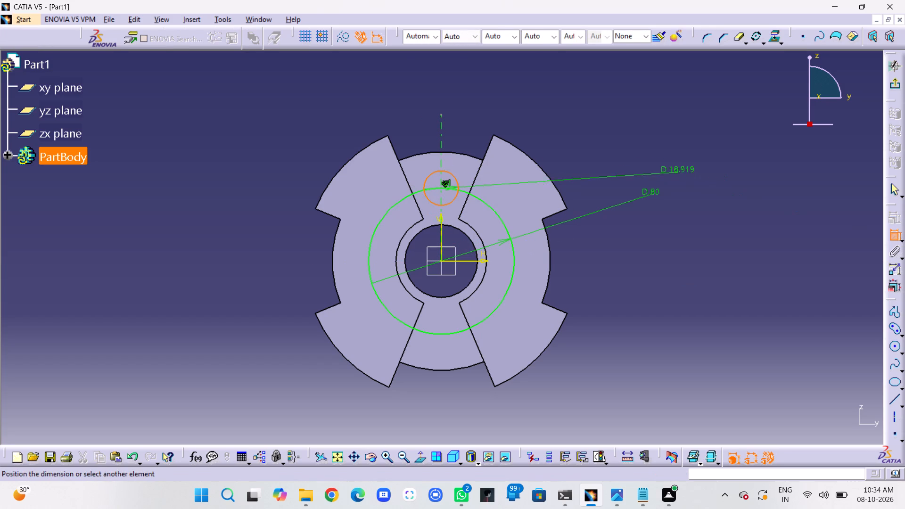
click(560, 114)
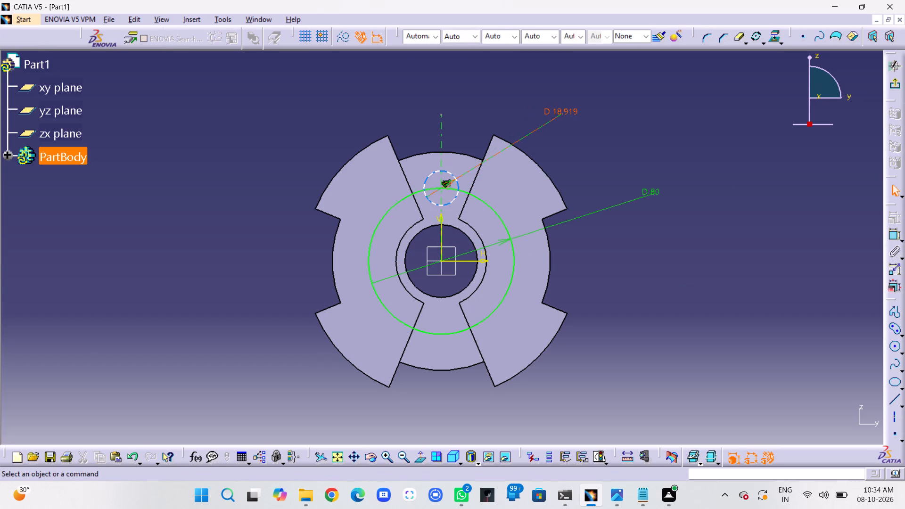
double_click(568, 113)
text(16)
key(Return)
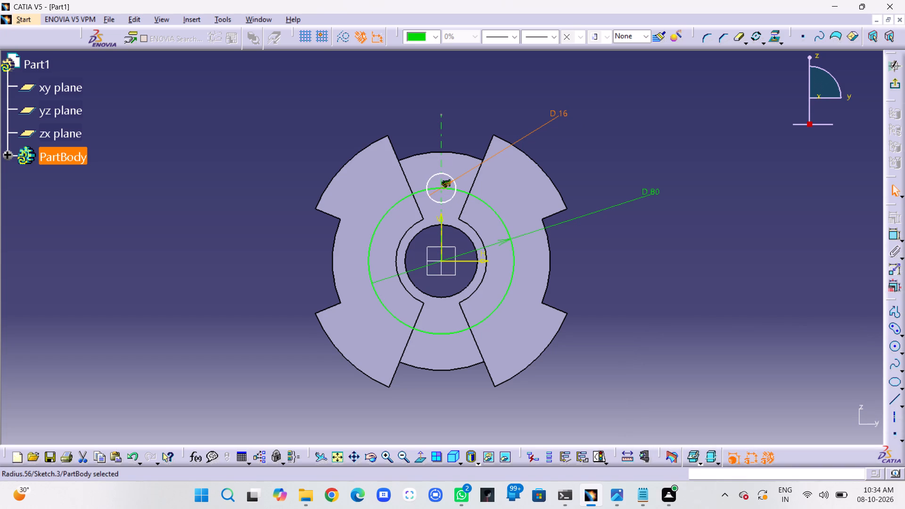
click(629, 129)
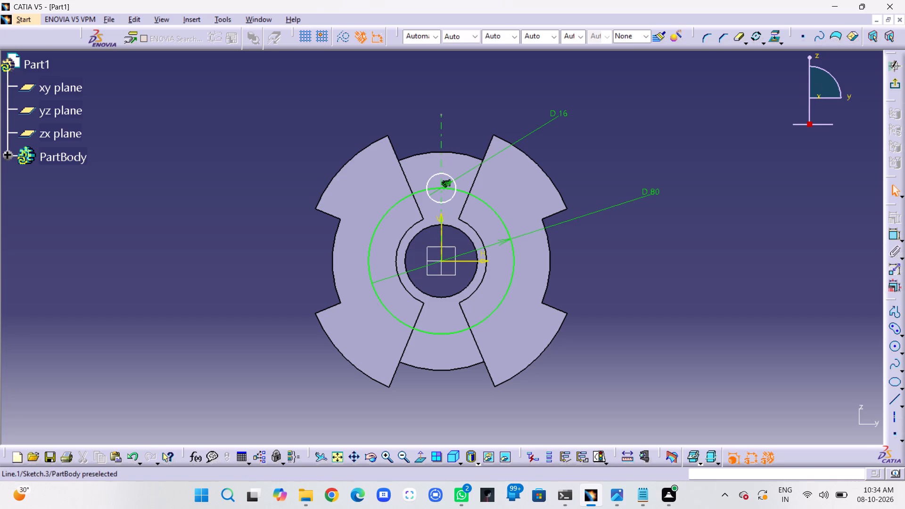
Rotate the 16 mm circle about the origin in duplicate mode with 3 instances at 90 degrees.
click(447, 174)
click(696, 188)
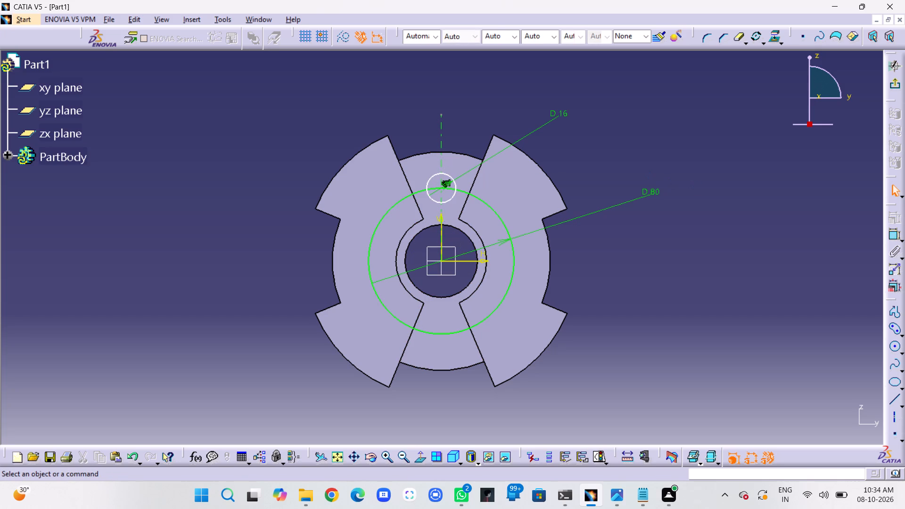
click(447, 200)
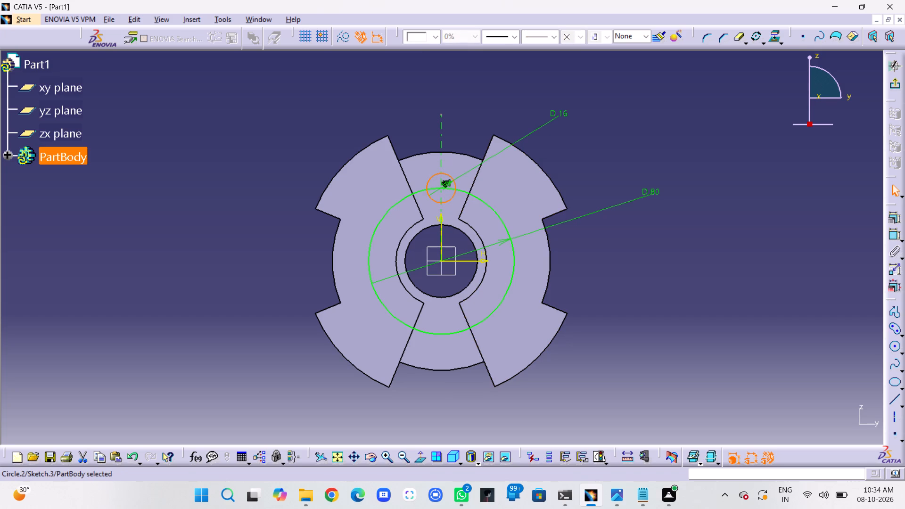
click(756, 39)
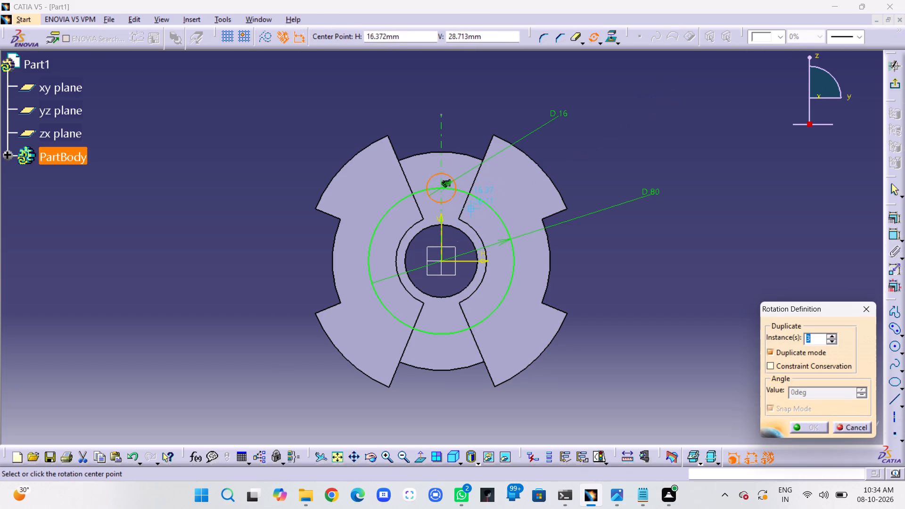
click(441, 259)
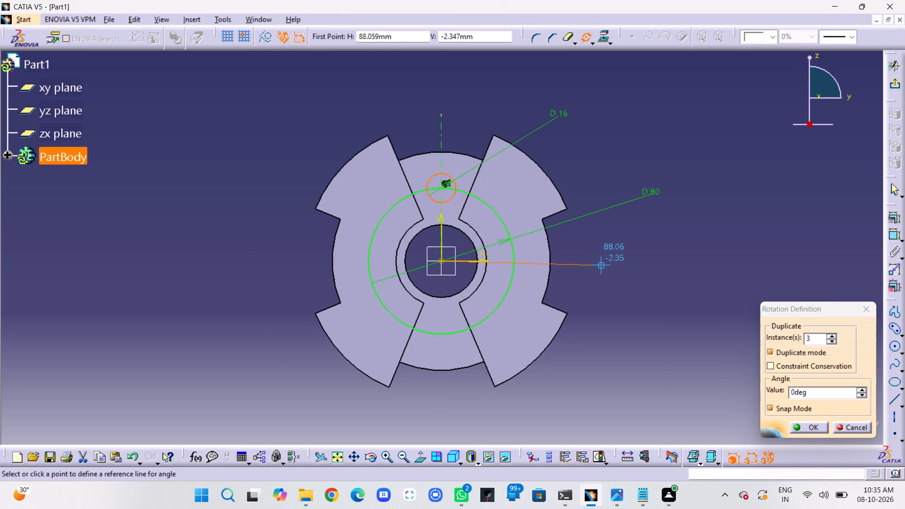
click(611, 259)
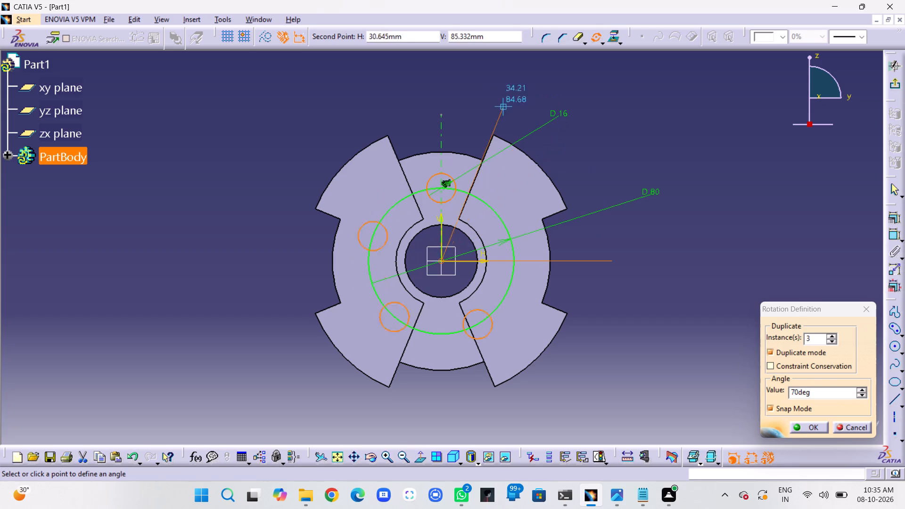
click(440, 115)
click(740, 166)
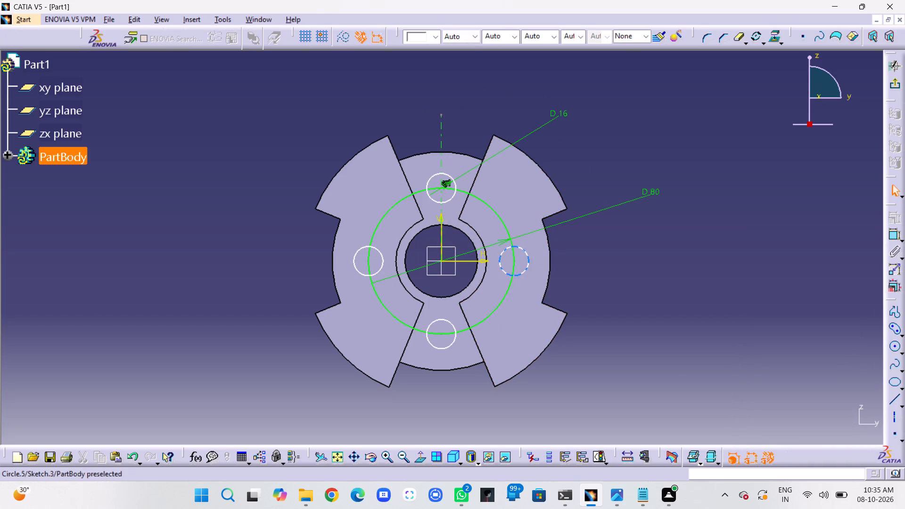
Convert the 80 mm pitch circle to a construction element.
click(493, 209)
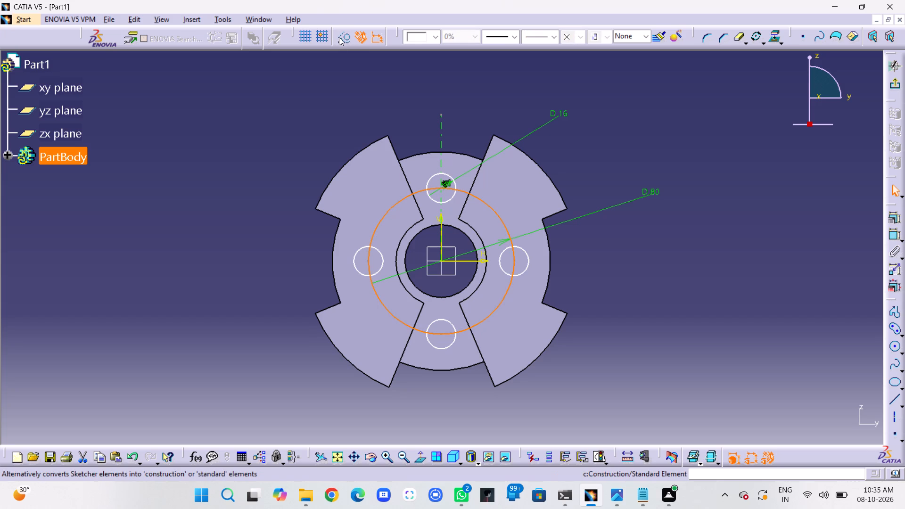
click(342, 38)
click(728, 166)
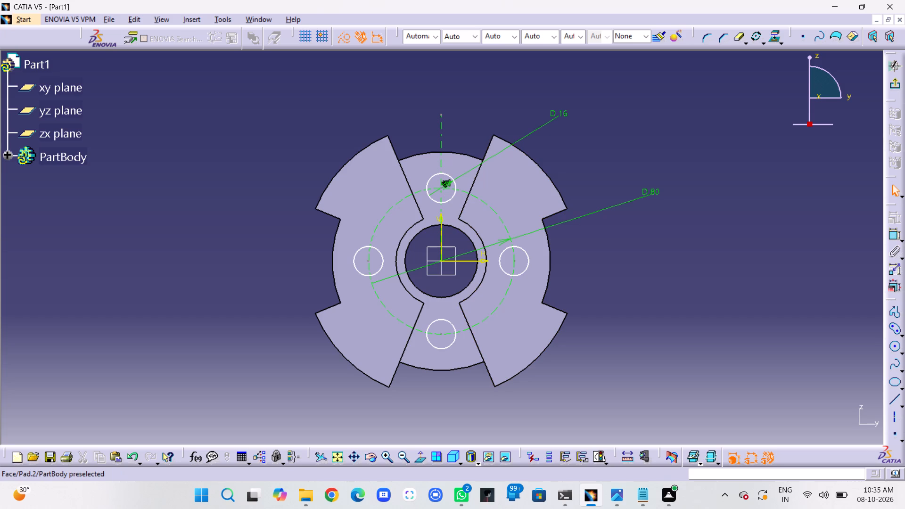
Examine the placement of the four hole circles on the coupling body from several angles.
middle_drag(599, 319, 450, 209)
right_drag(599, 319, 450, 209)
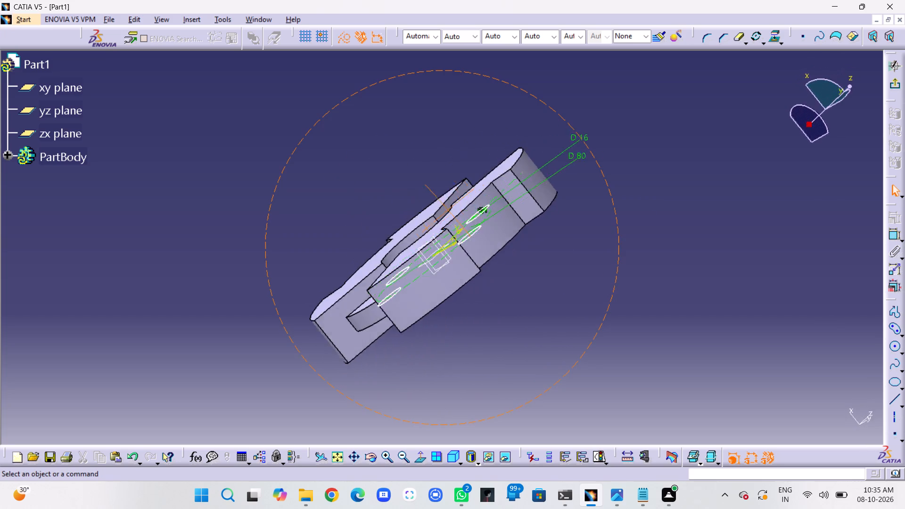
middle_drag(450, 209, 599, 313)
right_drag(450, 209, 599, 313)
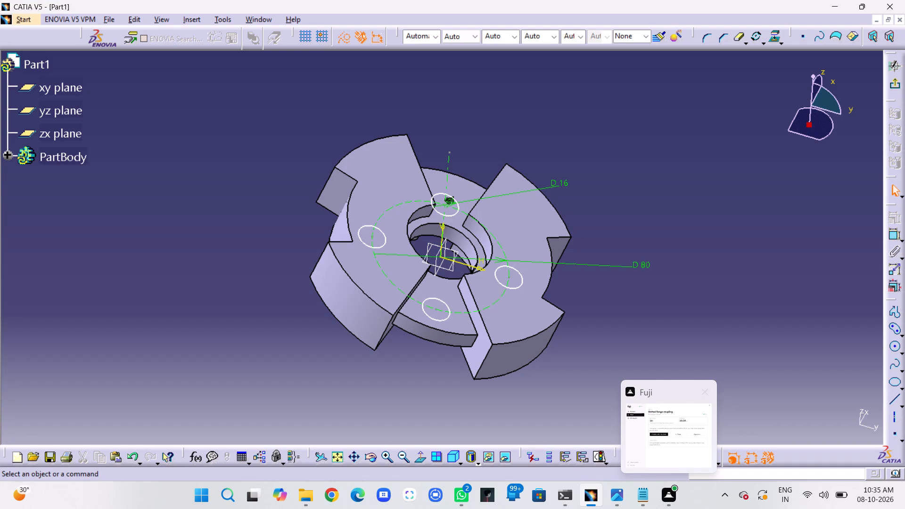
middle_drag(302, 307, 279, 323)
right_drag(302, 307, 279, 323)
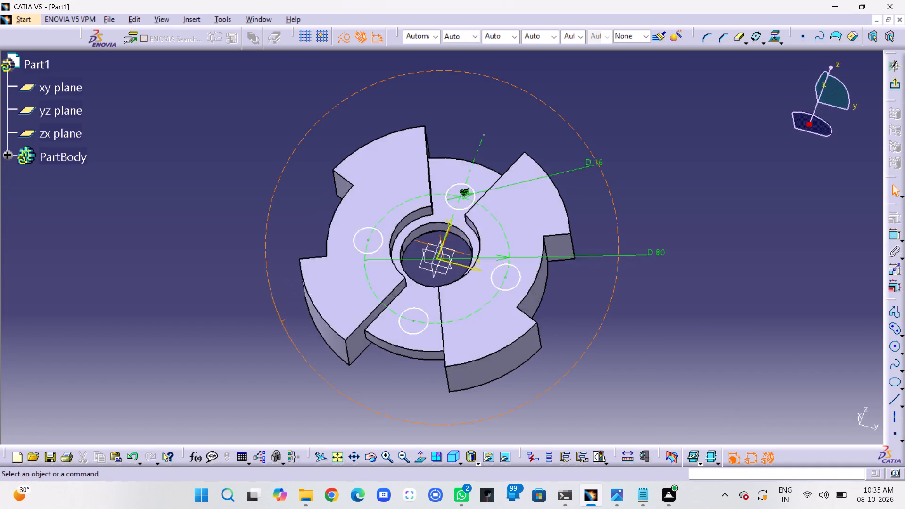
middle_drag(279, 323, 320, 390)
right_drag(279, 323, 320, 390)
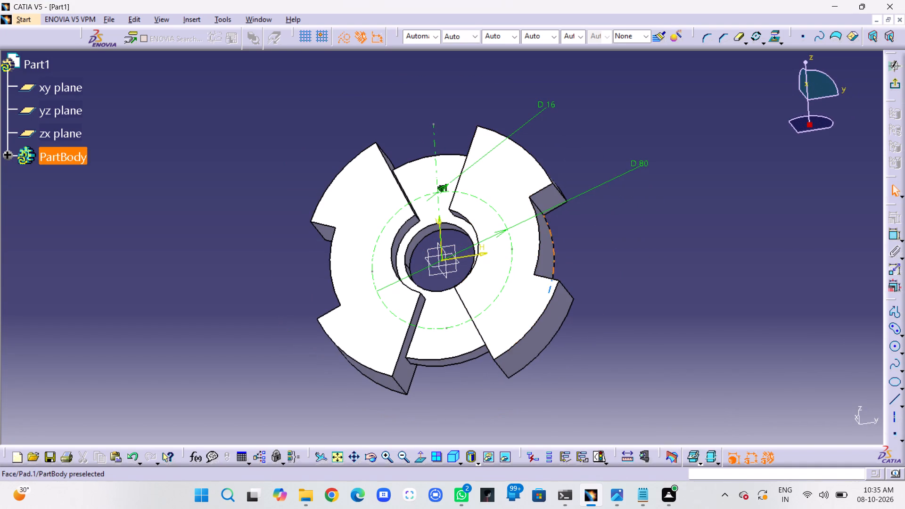
middle_drag(568, 244, 608, 287)
right_drag(576, 249, 608, 287)
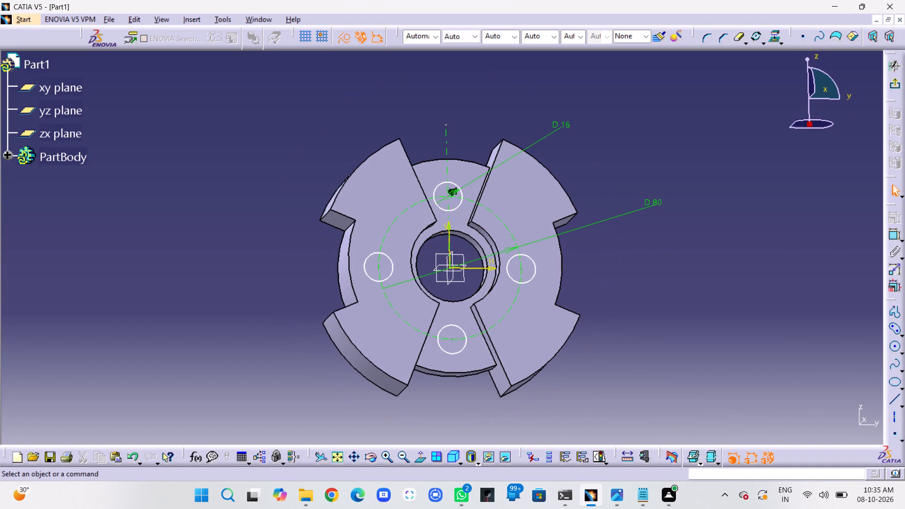
middle_drag(468, 107, 443, 133)
right_drag(468, 107, 443, 133)
middle_drag(637, 266, 605, 279)
right_drag(637, 266, 605, 279)
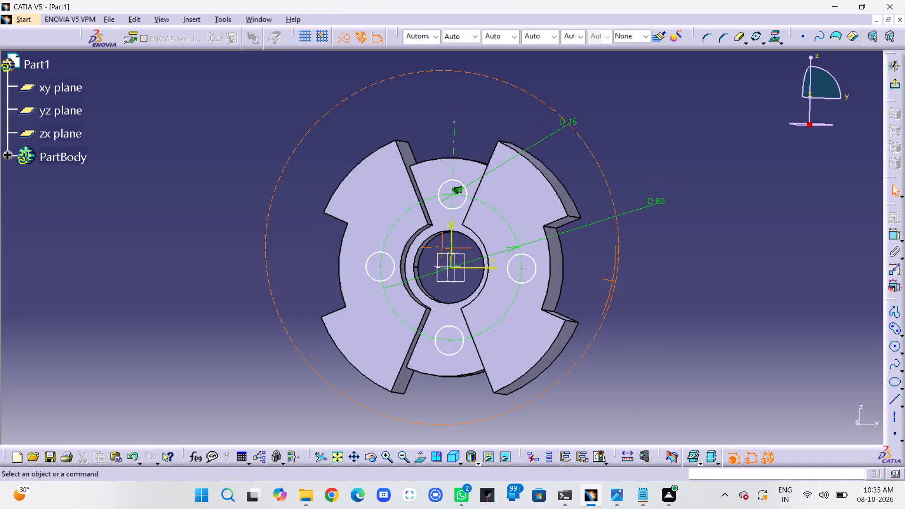
middle_drag(605, 279, 609, 275)
right_drag(605, 279, 609, 275)
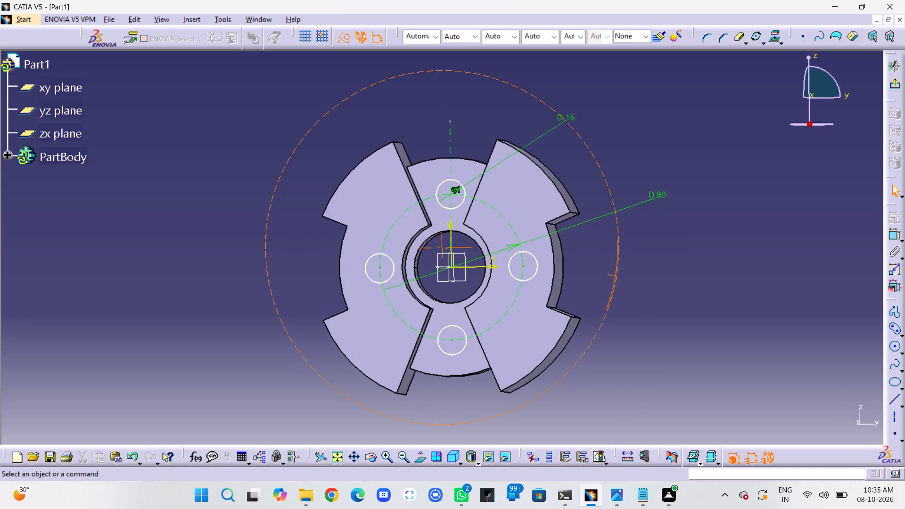
middle_drag(609, 275, 615, 273)
right_drag(609, 275, 615, 273)
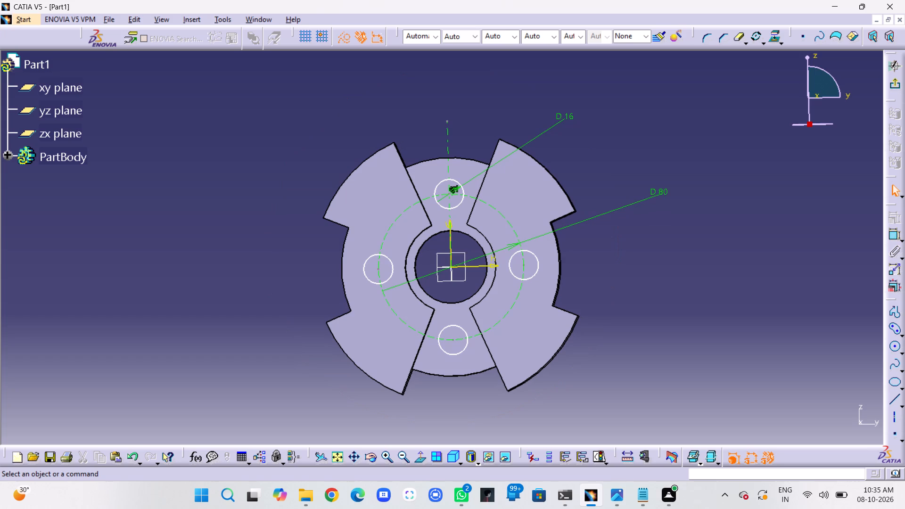
middle_drag(601, 275, 655, 244)
right_drag(625, 237, 655, 244)
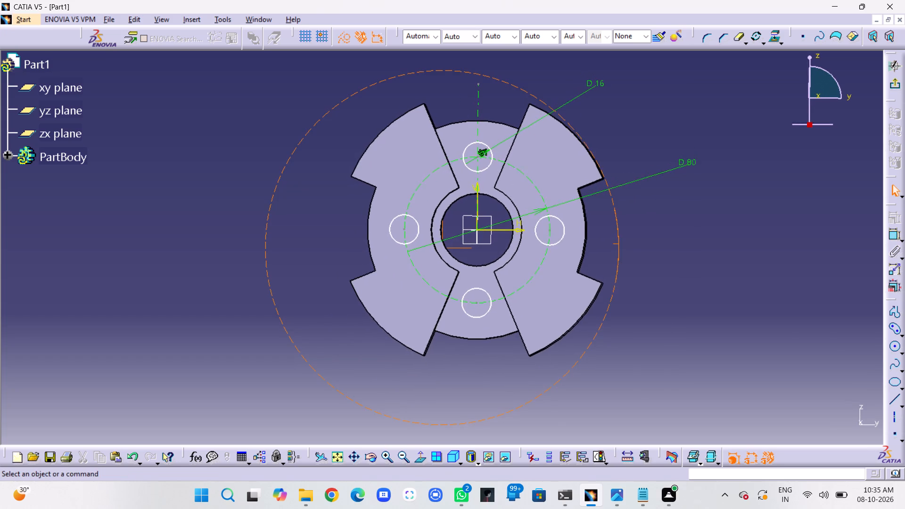
middle_drag(655, 244, 672, 212)
right_drag(655, 244, 672, 212)
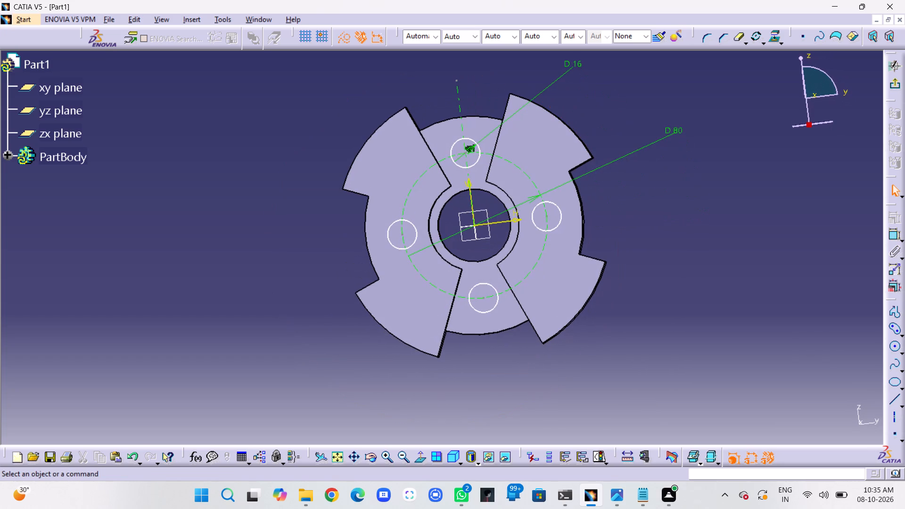
middle_drag(596, 233, 610, 240)
right_drag(600, 234, 610, 240)
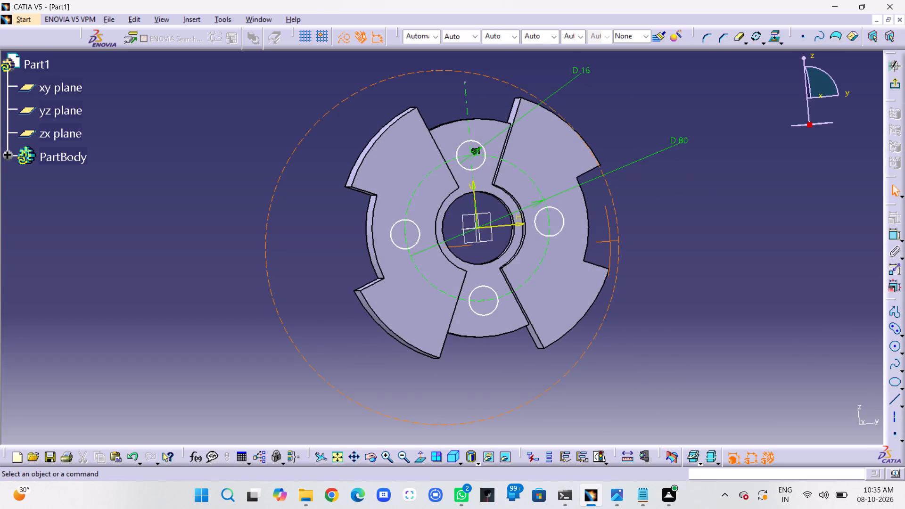
middle_drag(610, 240, 614, 255)
right_drag(610, 240, 614, 255)
scroll(614, 255, up, 1)
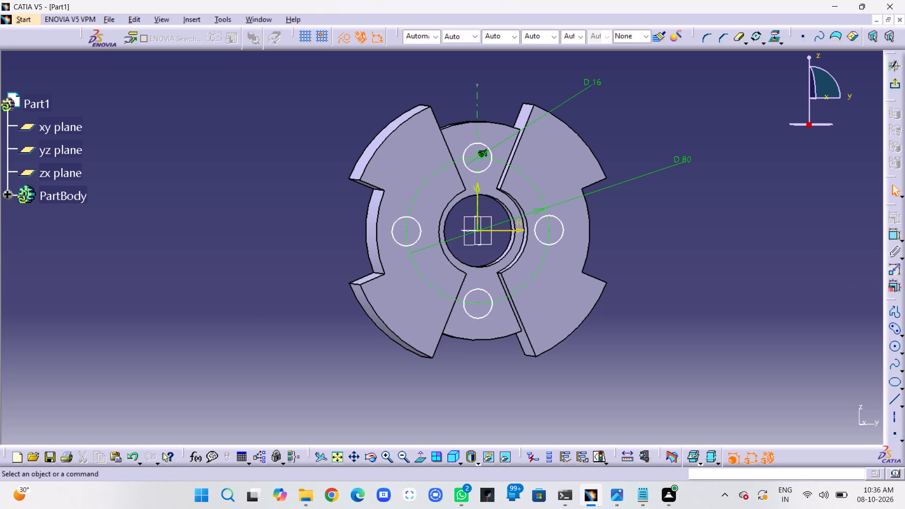
Exit the sketch and cut the four circles as a pocket 15 mm deep with mirrored extent.
click(896, 84)
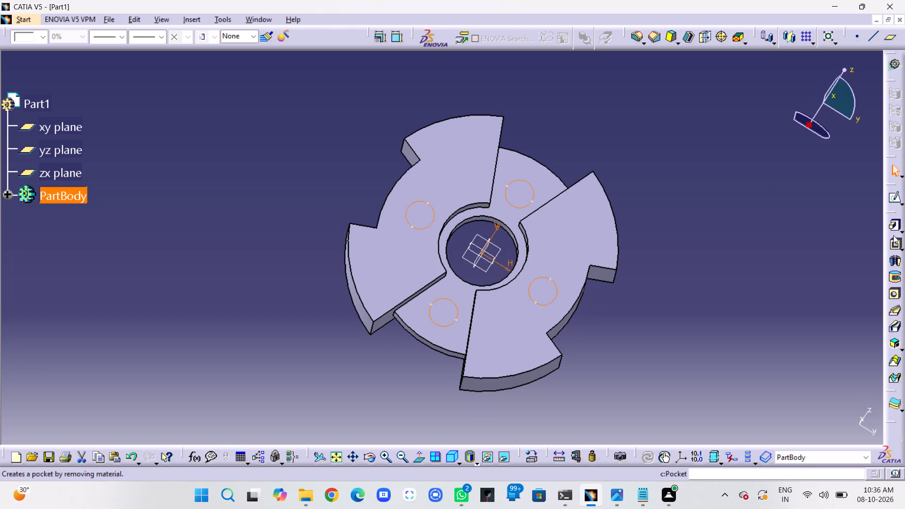
click(897, 243)
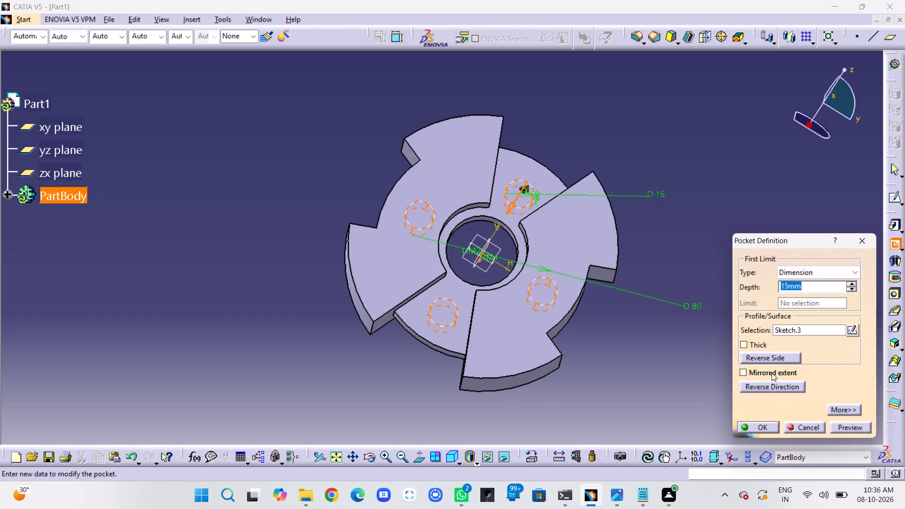
click(772, 373)
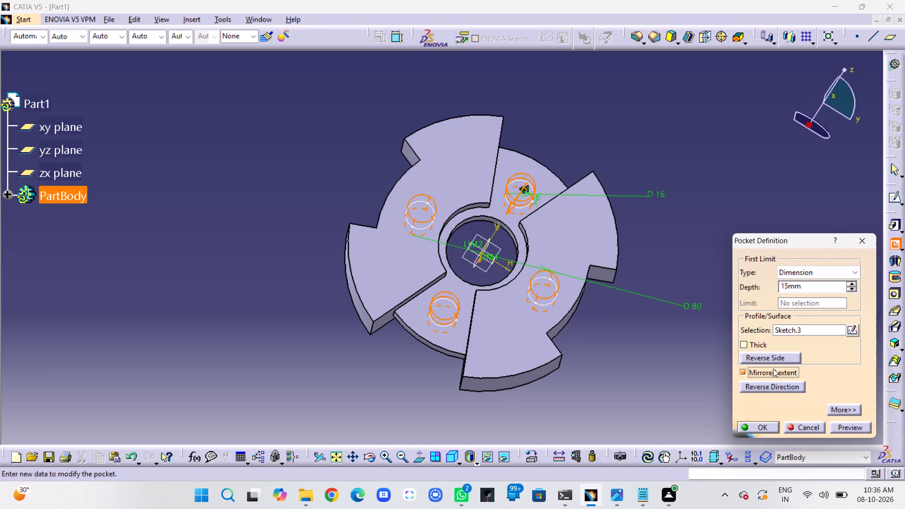
click(847, 432)
click(753, 425)
click(667, 356)
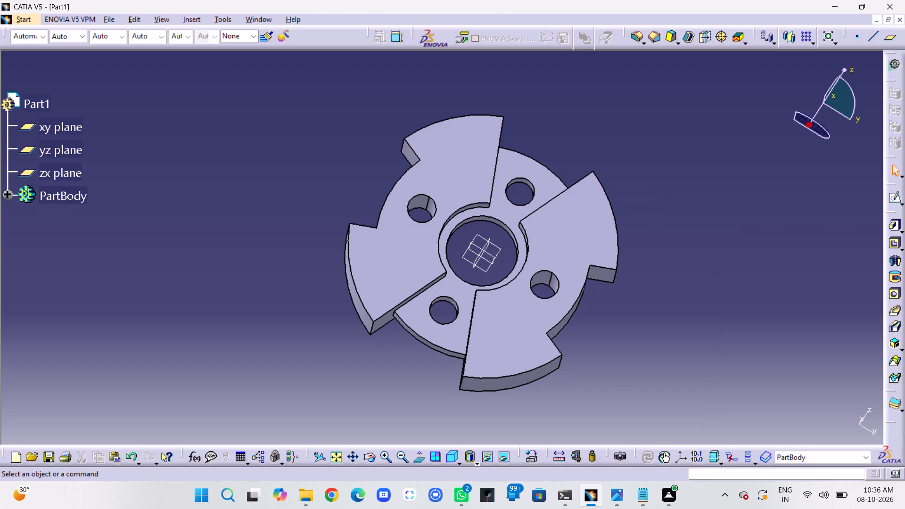
Inspect the four pocketed holes and the flange sectors of the coupling from several angles.
middle_drag(331, 172, 307, 240)
right_drag(331, 172, 307, 240)
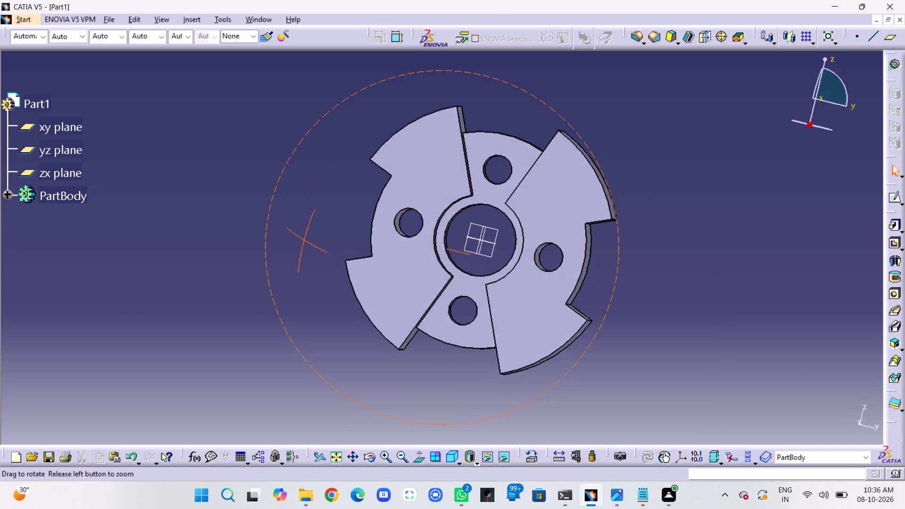
middle_drag(307, 240, 308, 258)
right_drag(307, 240, 308, 258)
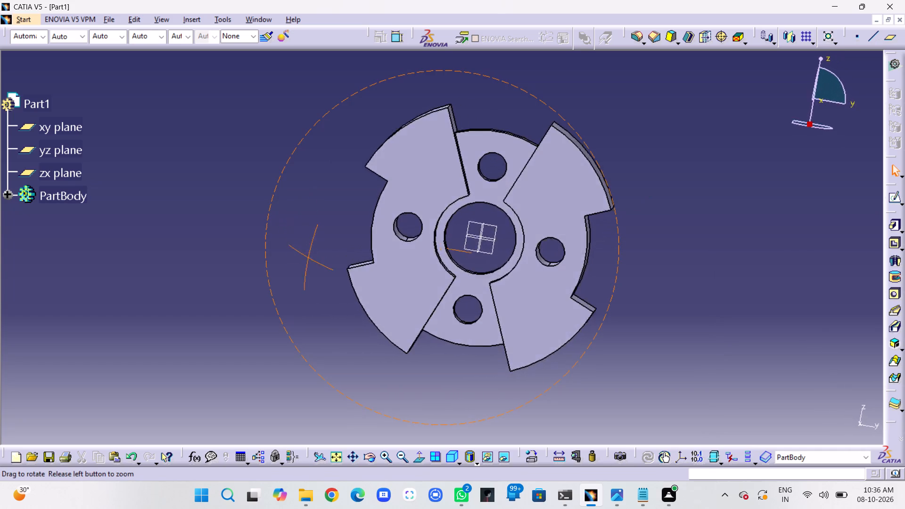
middle_drag(308, 258, 267, 249)
right_drag(308, 258, 275, 240)
middle_click(267, 249)
middle_drag(267, 249, 275, 240)
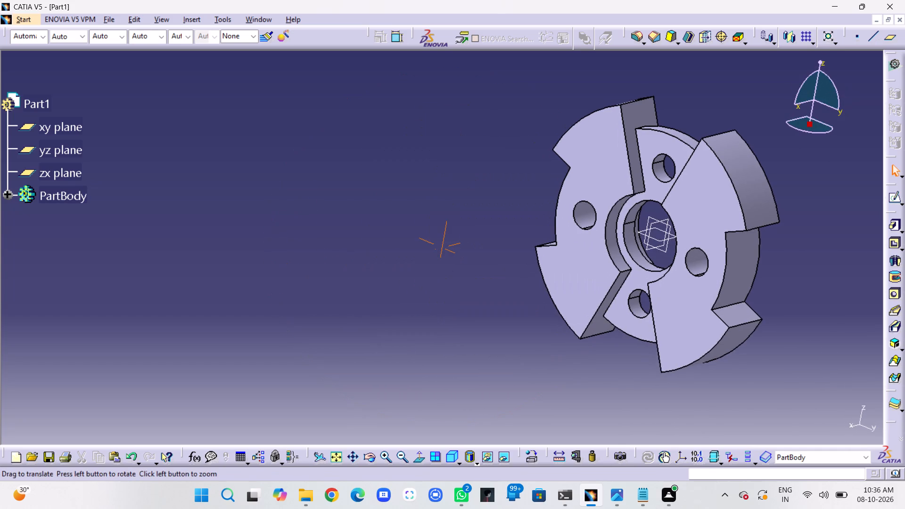
middle_drag(275, 240, 278, 241)
right_drag(275, 240, 278, 241)
middle_drag(485, 234, 287, 238)
right_click(274, 234)
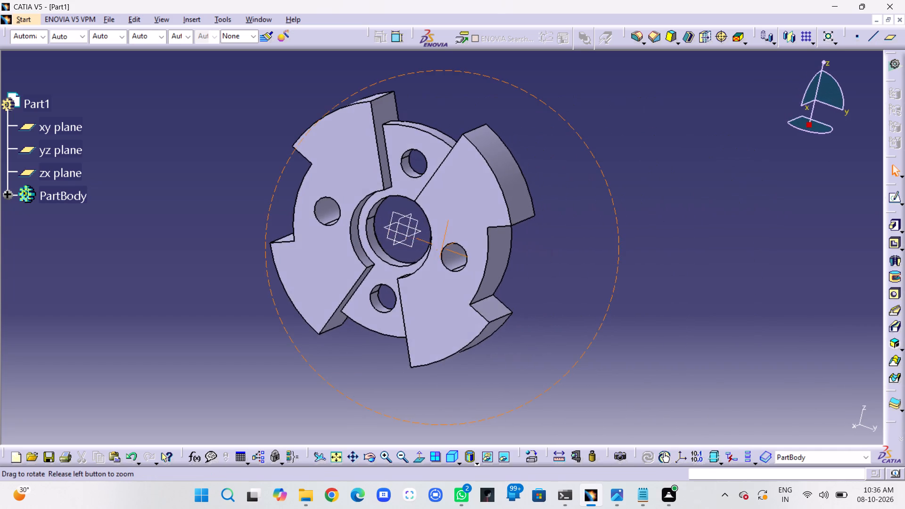
Examine the finished coupling from several angles, including the isometric view, checking the flange sectors, central bore and four holes.
middle_drag(287, 238, 273, 232)
middle_drag(273, 232, 275, 240)
right_drag(273, 232, 275, 240)
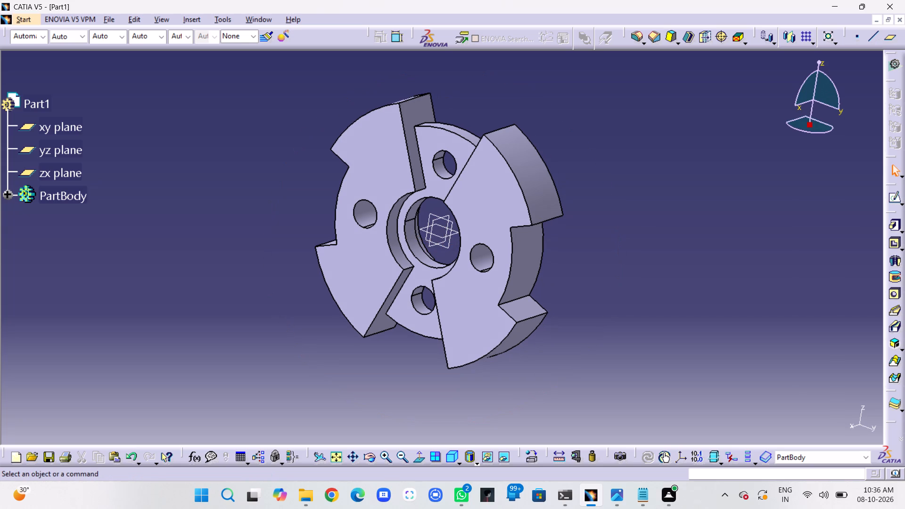
middle_drag(580, 264, 596, 229)
right_drag(580, 264, 596, 229)
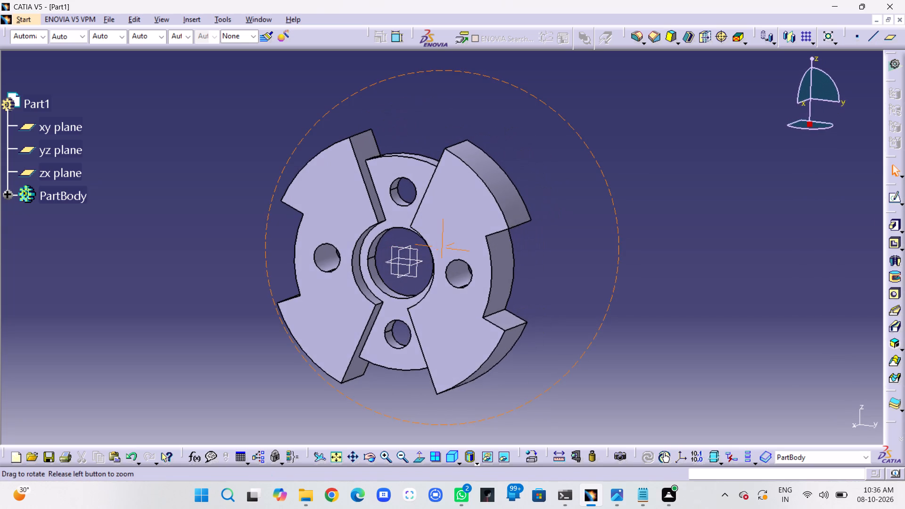
middle_drag(596, 229, 587, 229)
right_drag(596, 229, 587, 229)
middle_drag(560, 267, 584, 239)
right_drag(582, 233, 584, 239)
middle_drag(584, 230, 604, 250)
right_drag(594, 259, 604, 250)
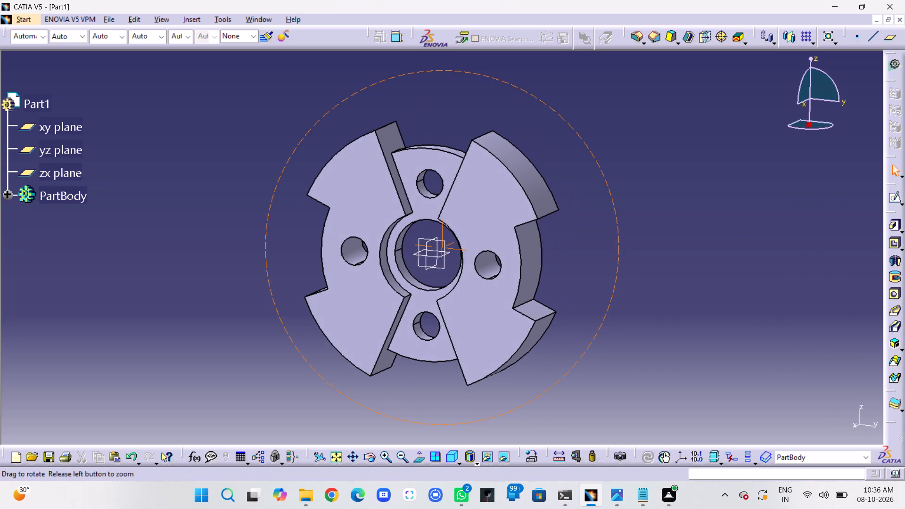
middle_drag(604, 250, 609, 244)
right_drag(604, 250, 609, 244)
click(448, 456)
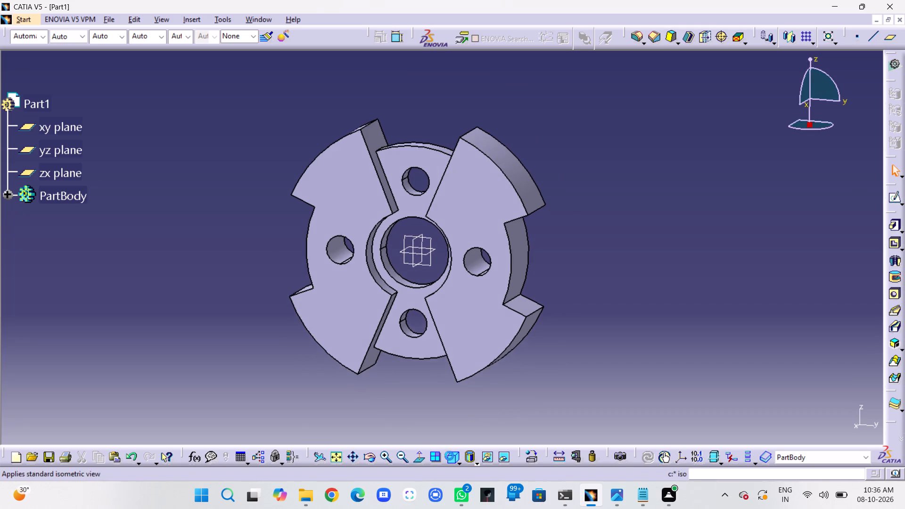
middle_drag(502, 331, 465, 399)
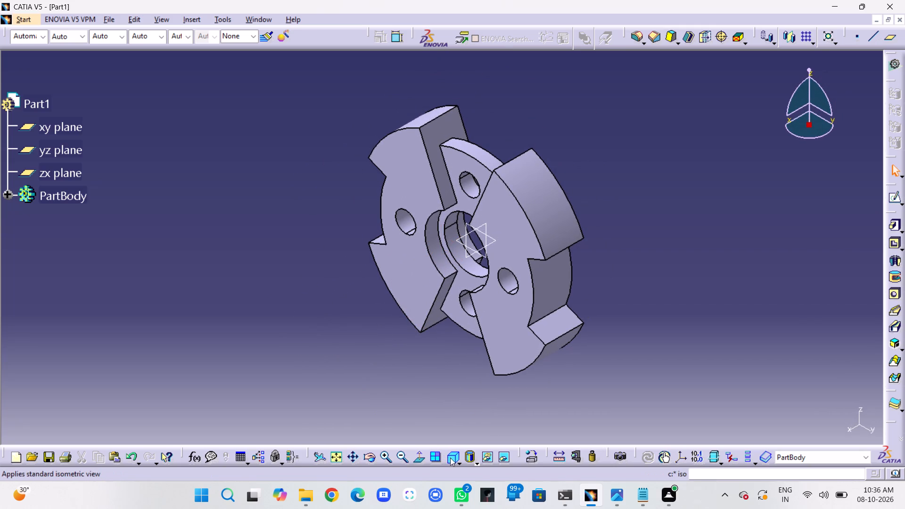
click(452, 459)
middle_drag(431, 399, 530, 374)
right_drag(431, 399, 530, 374)
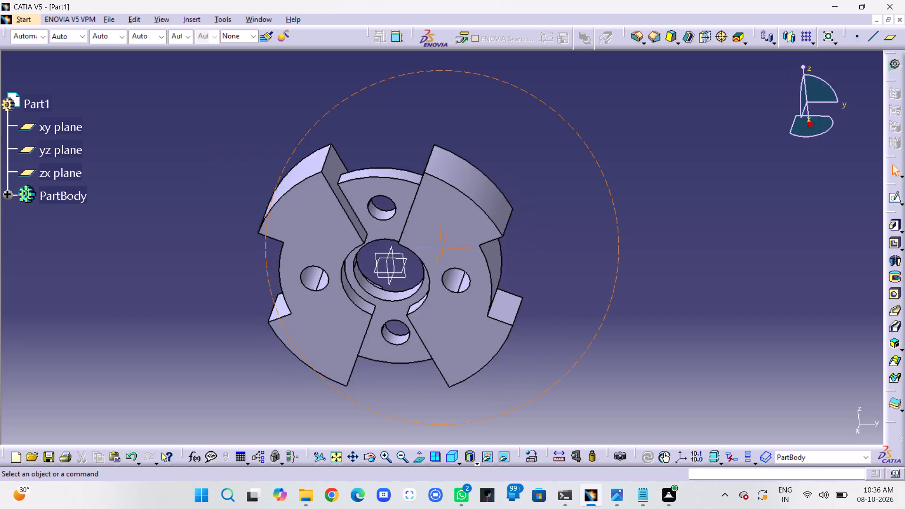
middle_drag(530, 374, 555, 306)
right_drag(530, 374, 555, 306)
middle_drag(411, 342, 502, 222)
right_click(456, 232)
right_drag(456, 232, 502, 222)
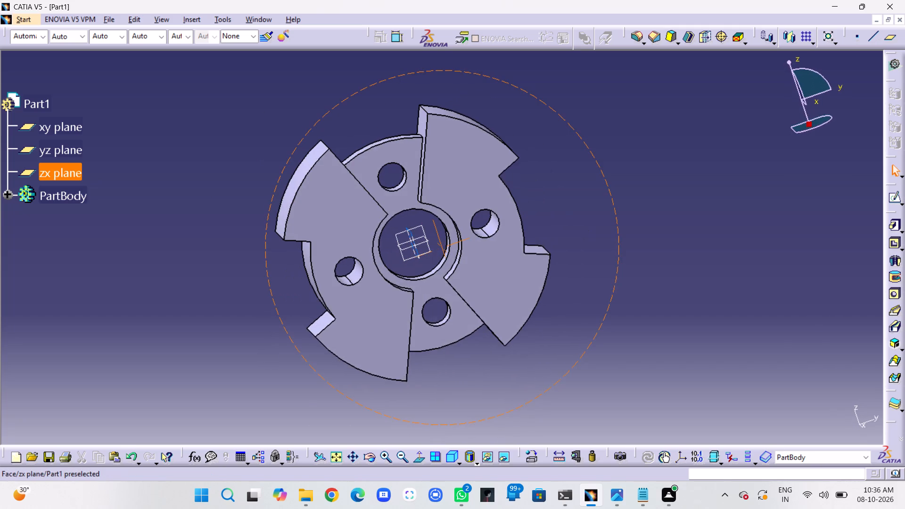
middle_drag(502, 222, 503, 232)
right_drag(502, 222, 503, 232)
middle_click(482, 263)
middle_drag(482, 263, 546, 259)
right_drag(482, 263, 546, 259)
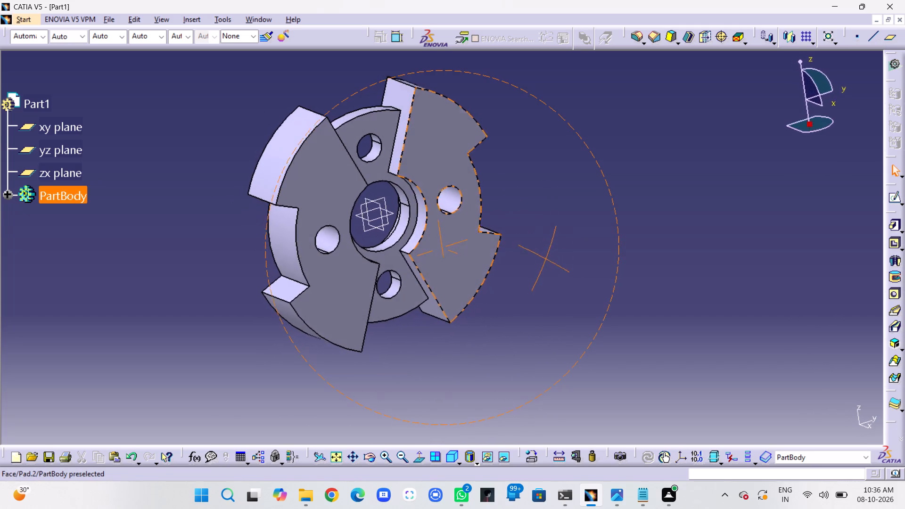
middle_drag(546, 259, 543, 271)
right_drag(546, 259, 543, 271)
middle_click(433, 251)
right_drag(470, 295, 440, 310)
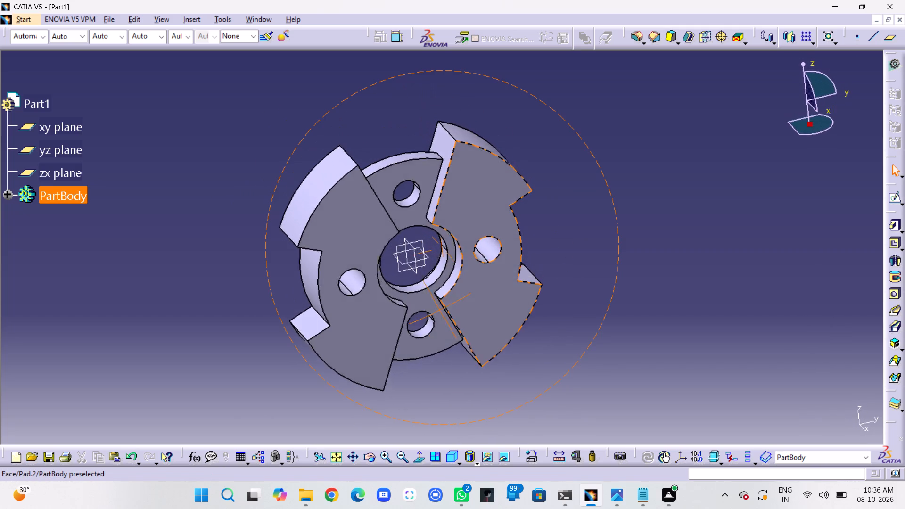
right_drag(440, 310, 436, 247)
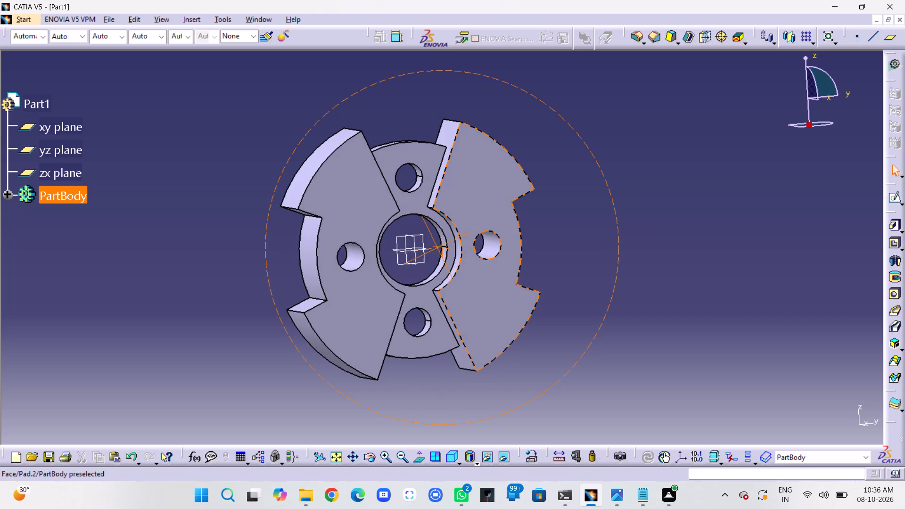
right_drag(436, 247, 435, 253)
middle_drag(617, 254, 643, 256)
right_drag(635, 257, 643, 256)
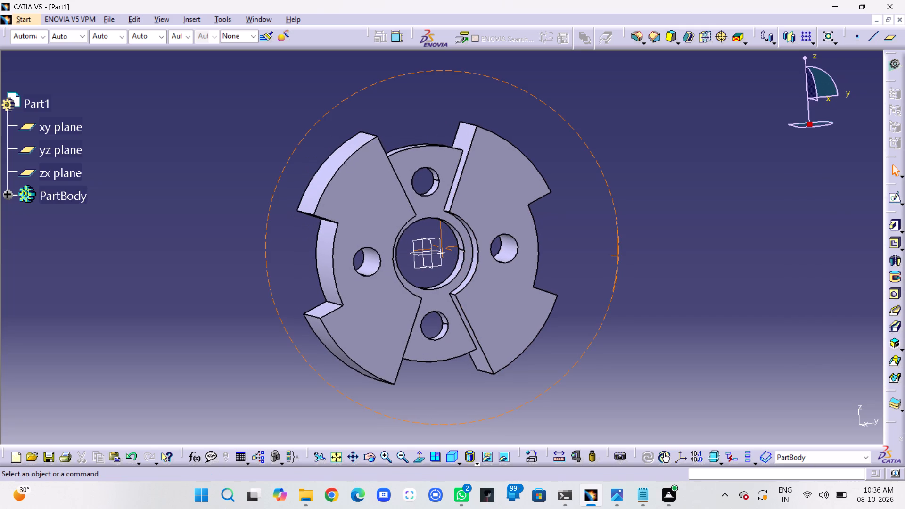
middle_drag(643, 256, 659, 265)
right_drag(643, 256, 659, 265)
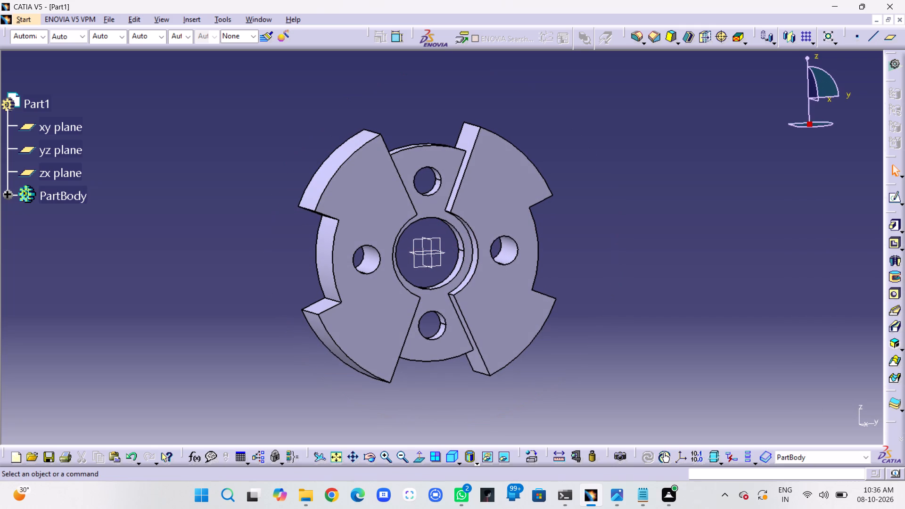
Save the part as "Slotted flange coupling.CATPart" in the Design\Fuji folder, overwriting the existing file.
click(112, 18)
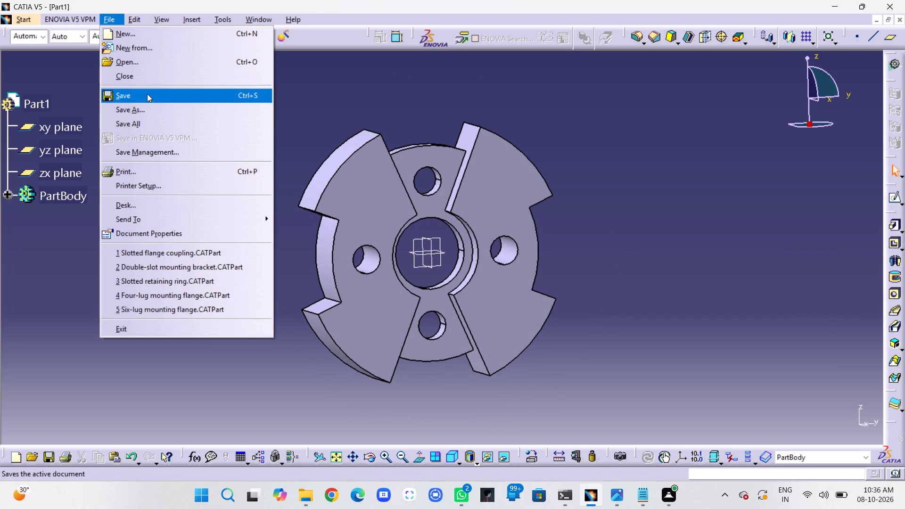
click(152, 112)
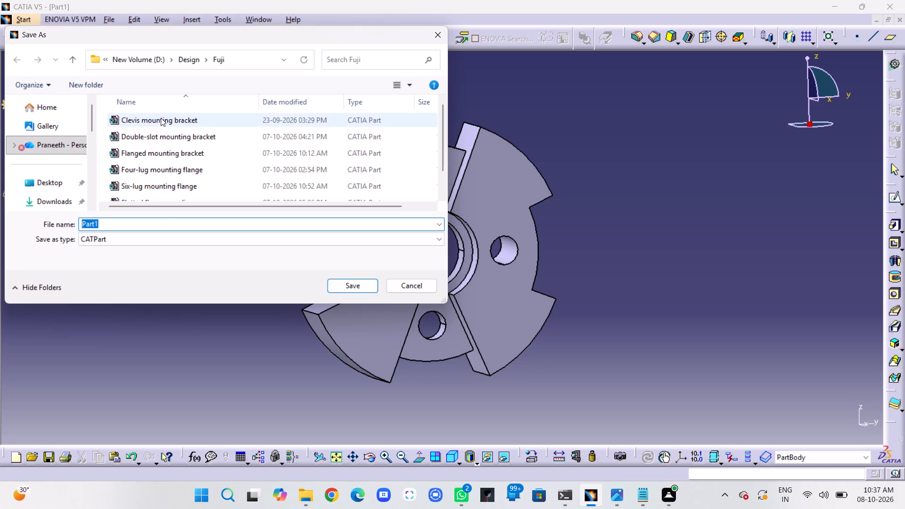
scroll(196, 150, down, 5)
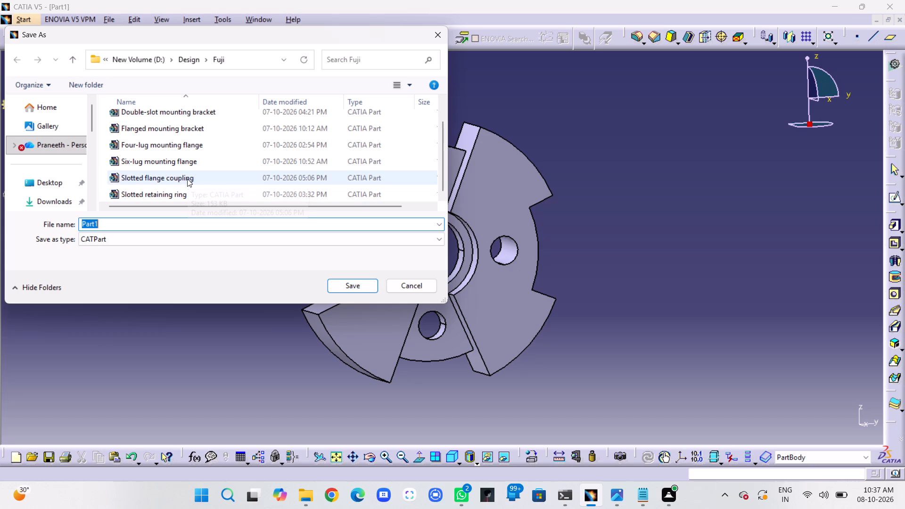
double_click(201, 224)
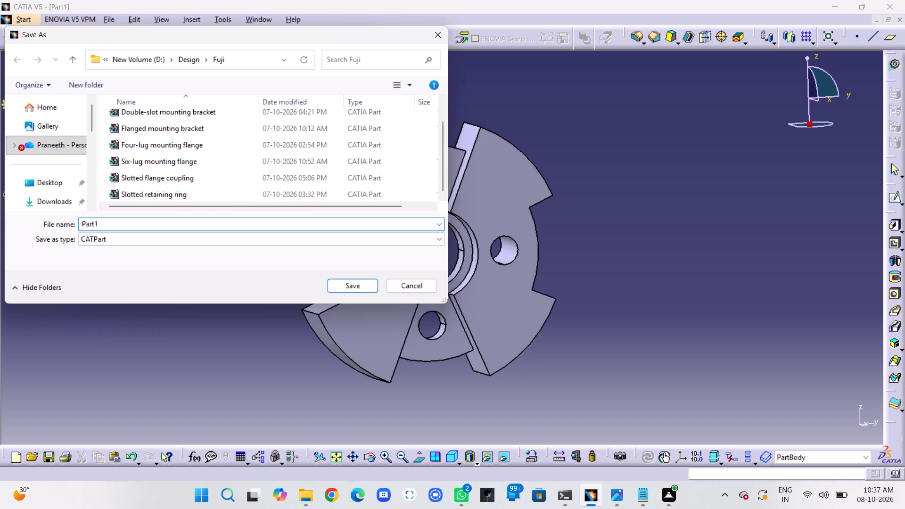
key(shift+s)
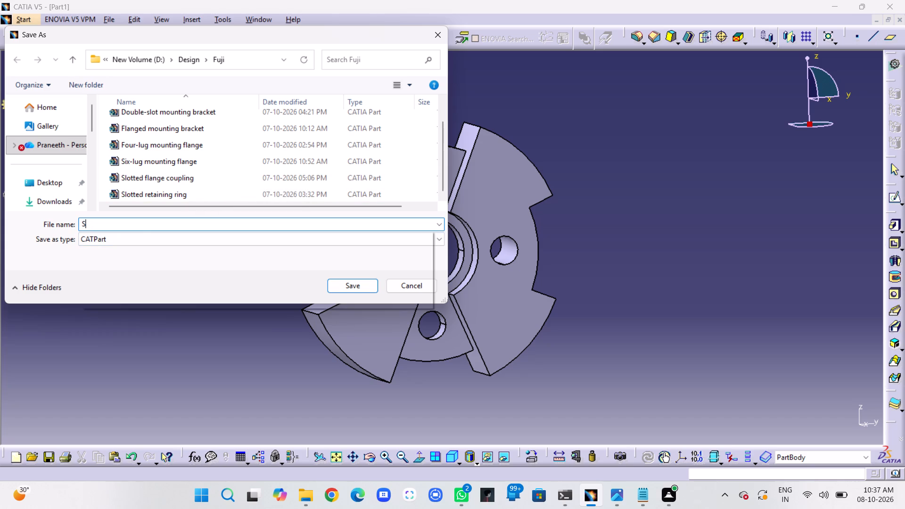
text(lo)
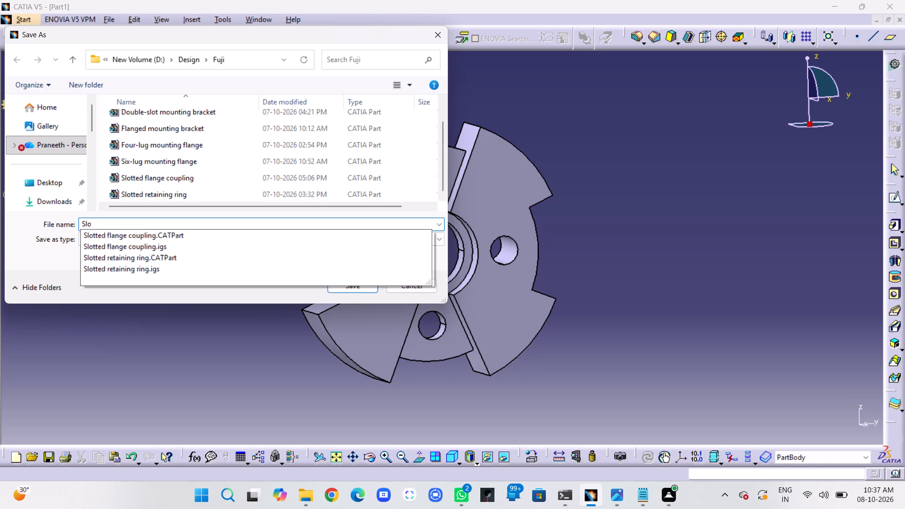
text(tted)
key(space)
text(flange)
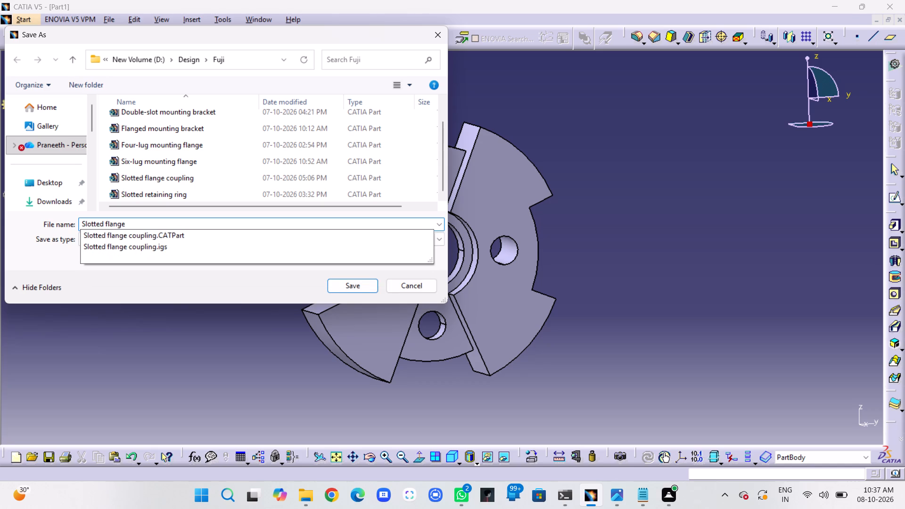
key(space)
text(c)
key(o)
text(upl)
text(ing)
click(330, 235)
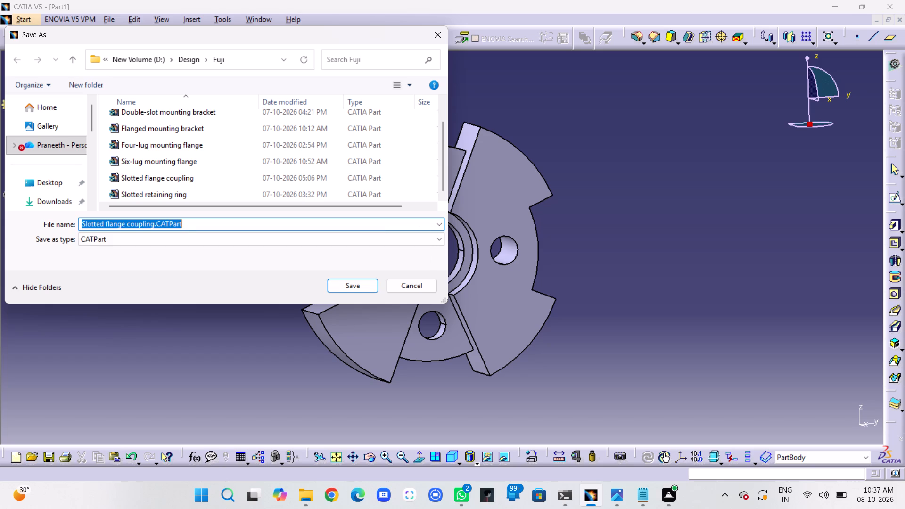
click(203, 222)
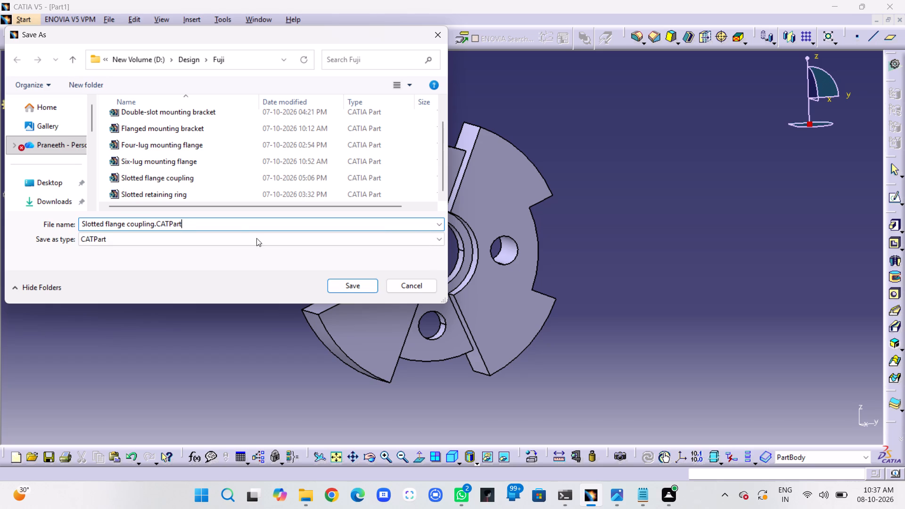
click(346, 283)
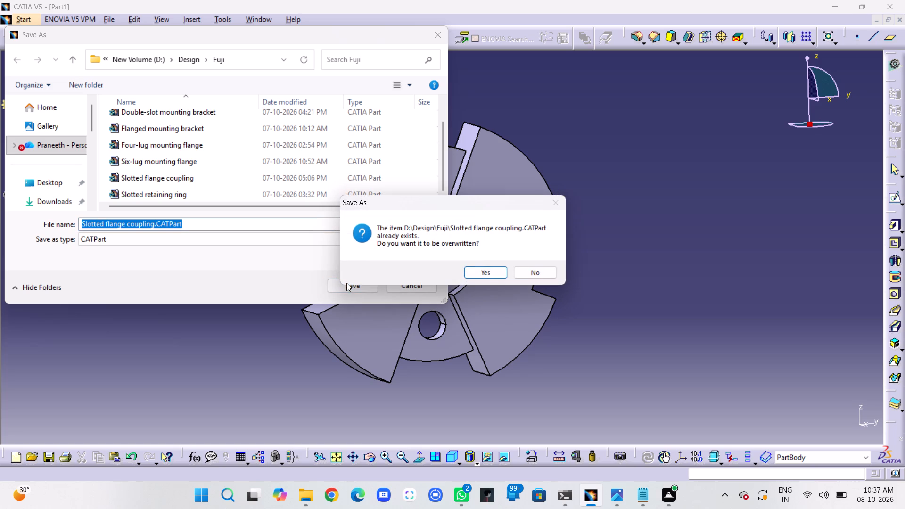
click(490, 272)
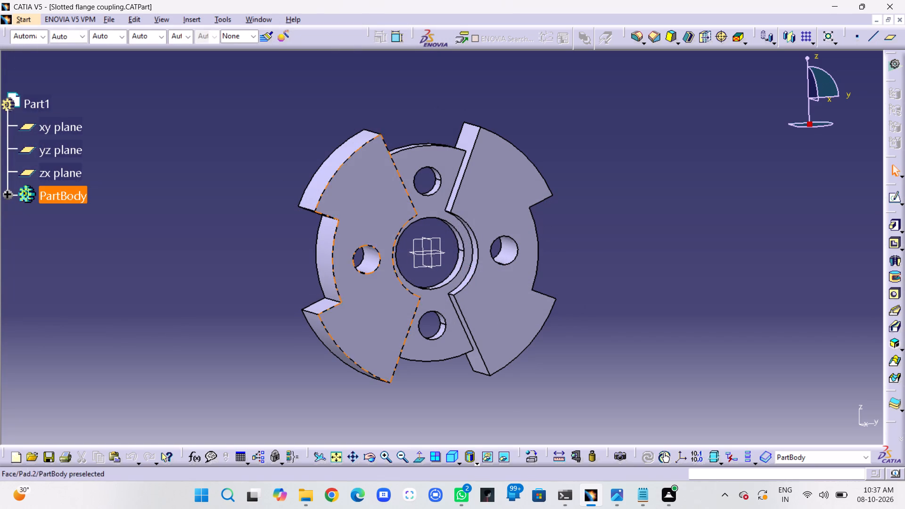
Save a copy of the part in igs format as "Slotted flange coupling" in the same folder, overwriting the existing file.
click(111, 20)
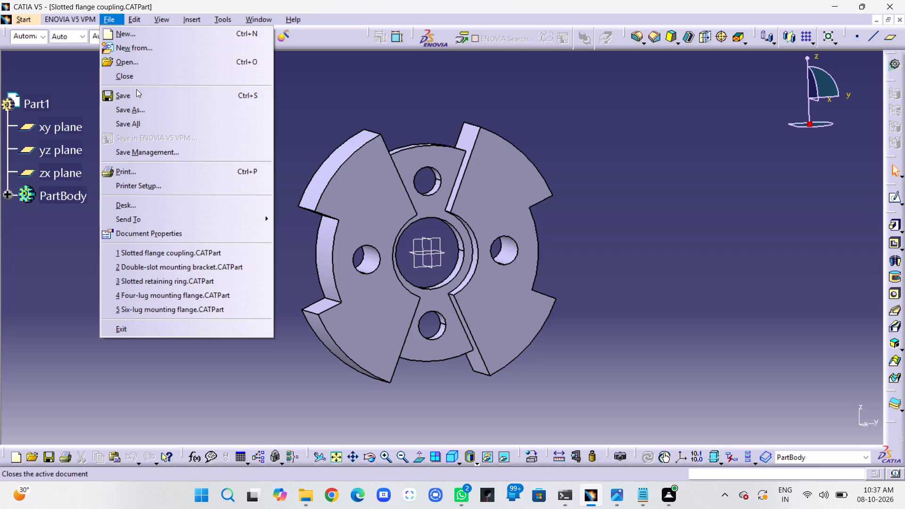
click(144, 109)
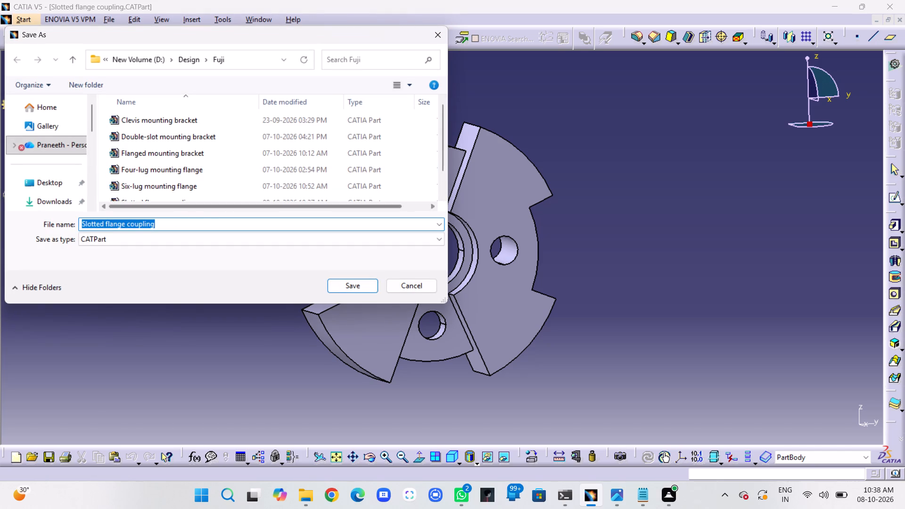
click(157, 239)
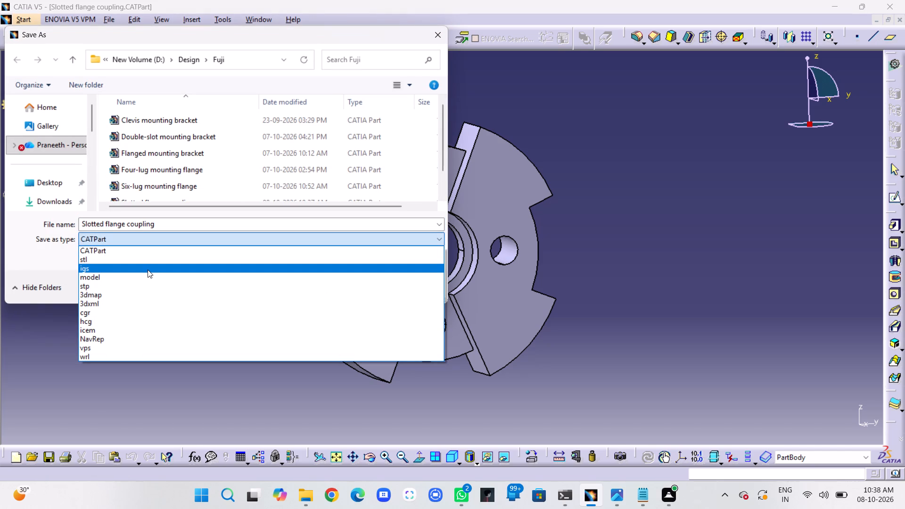
scroll(224, 159, down, 4)
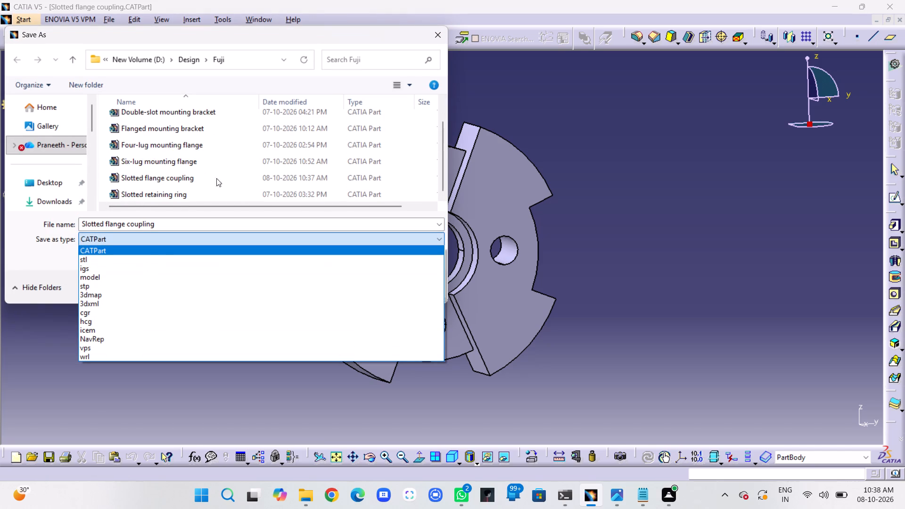
click(133, 264)
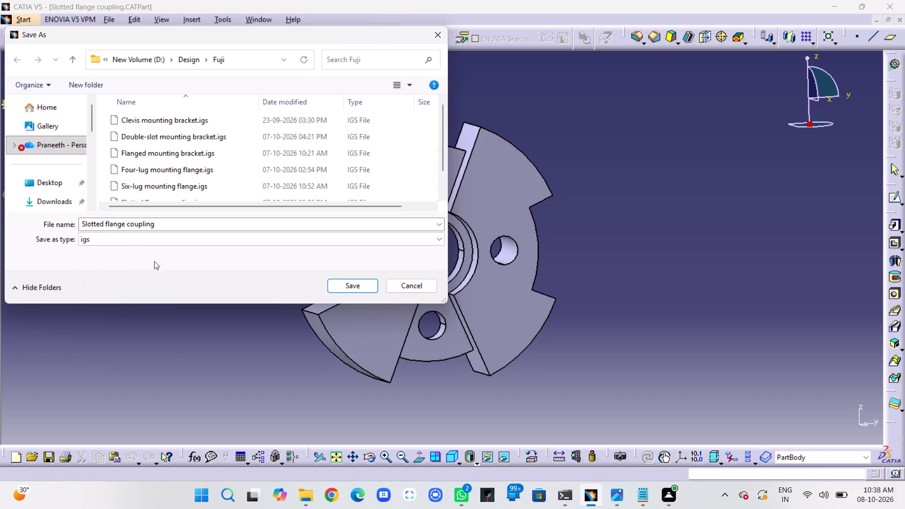
click(338, 287)
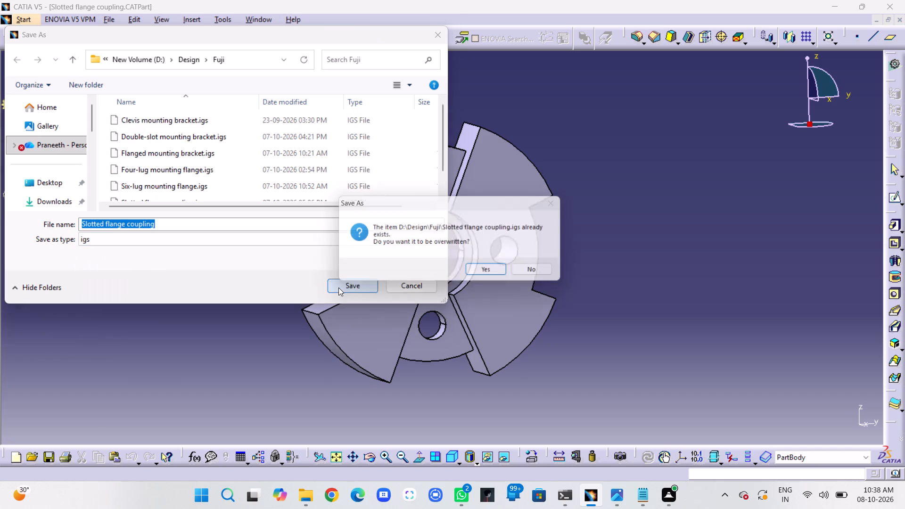
click(510, 274)
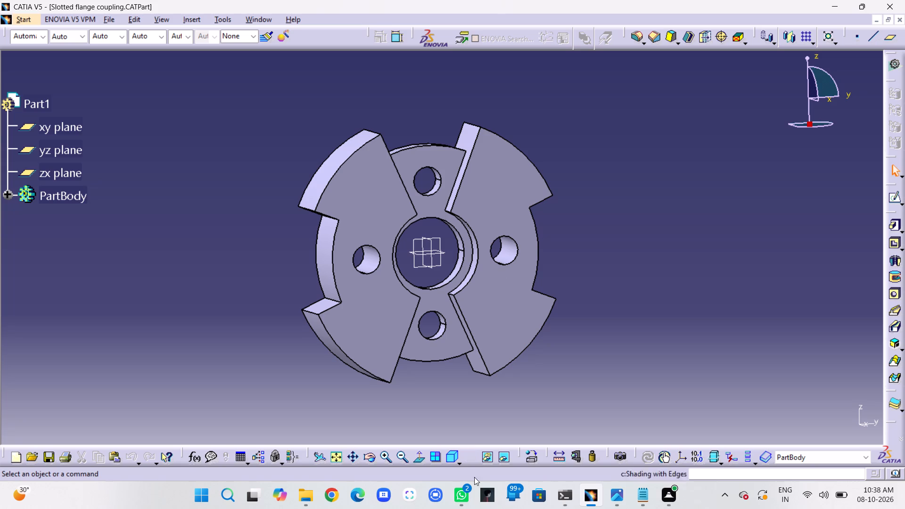
click(591, 337)
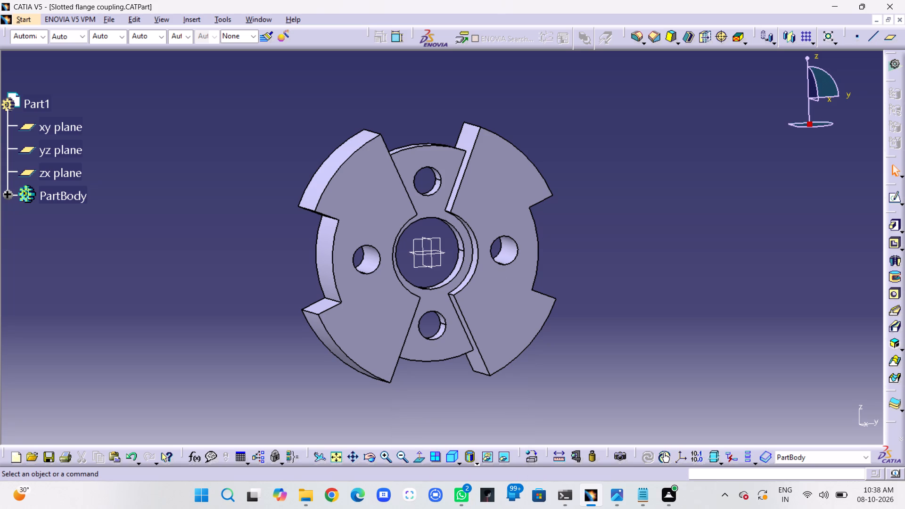
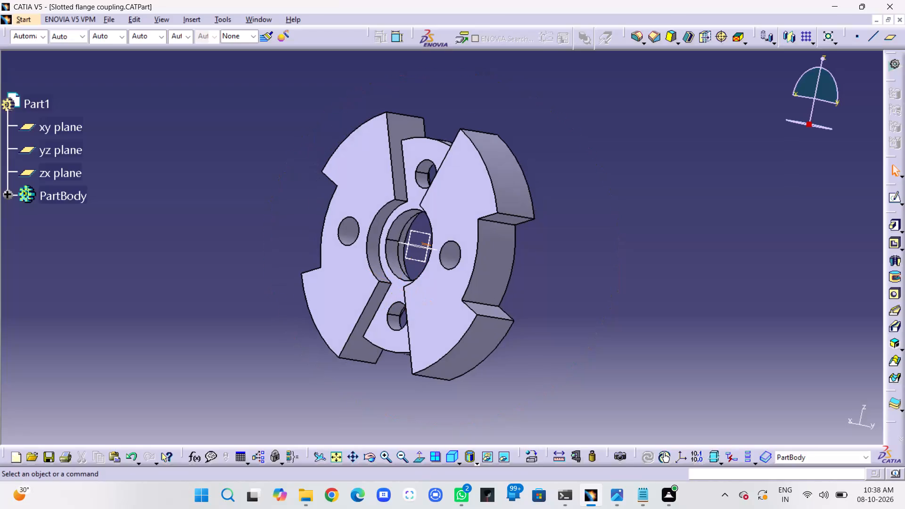
Examine the central bore, the four holes and the flange sectors of the coupling up close and from both sides.
middle_drag(430, 193, 443, 196)
right_drag(432, 193, 443, 196)
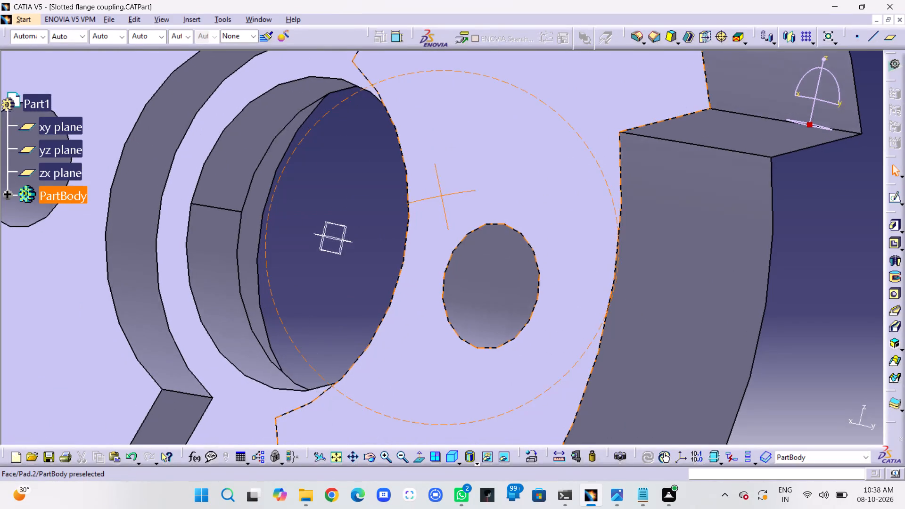
middle_drag(443, 196, 474, 85)
right_drag(443, 196, 474, 85)
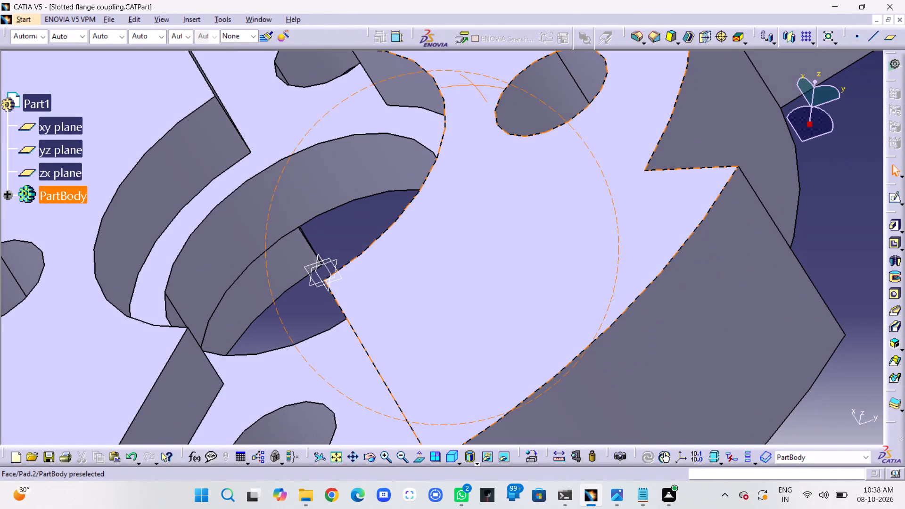
middle_drag(474, 85, 456, 250)
right_drag(474, 85, 456, 250)
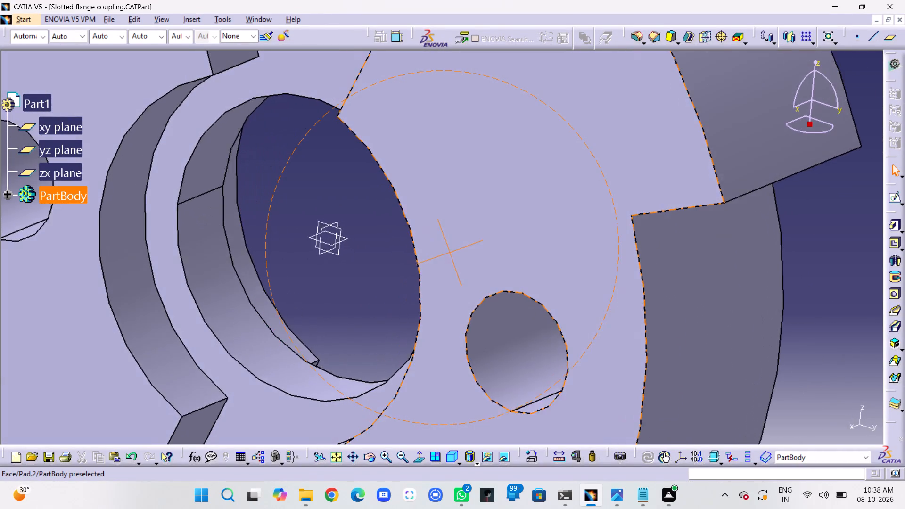
middle_drag(456, 250, 644, 226)
right_drag(456, 250, 644, 226)
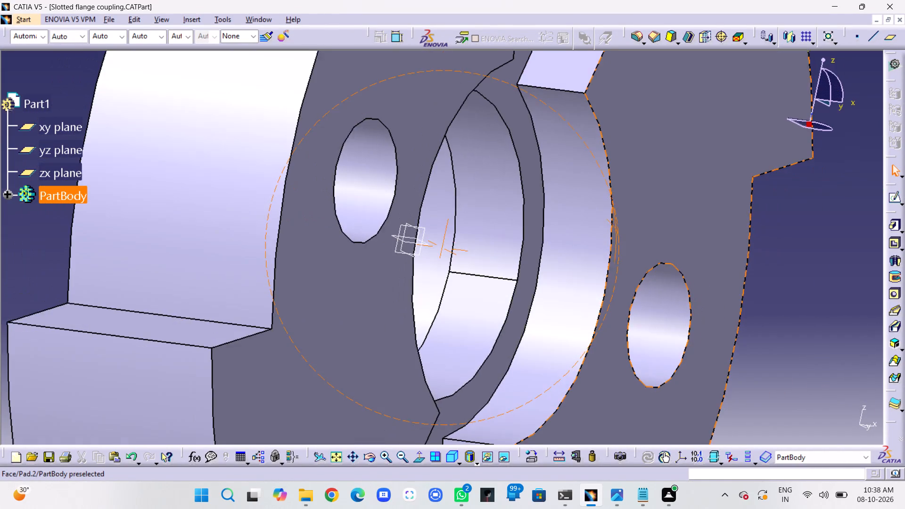
middle_drag(644, 226, 645, 225)
right_drag(644, 226, 573, 233)
middle_drag(532, 242, 487, 311)
right_click(532, 242)
right_drag(532, 311, 487, 311)
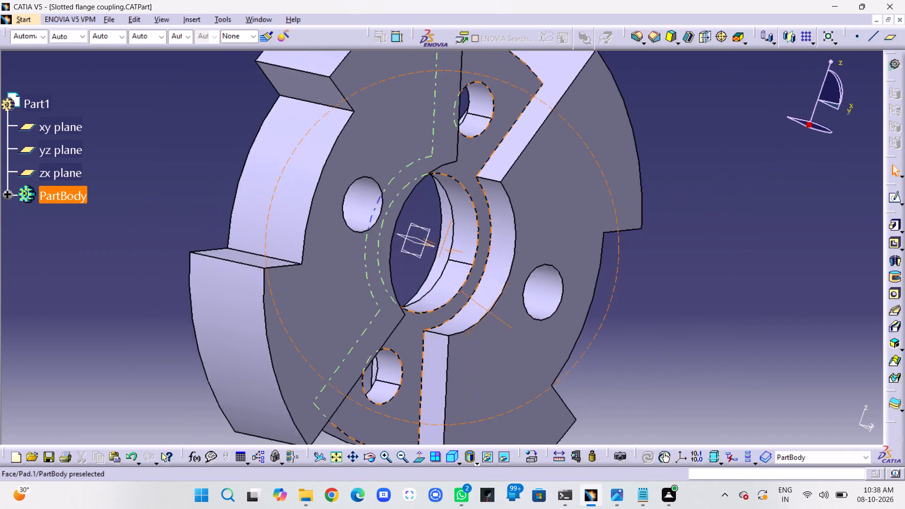
middle_drag(487, 311, 292, 256)
right_drag(487, 311, 292, 256)
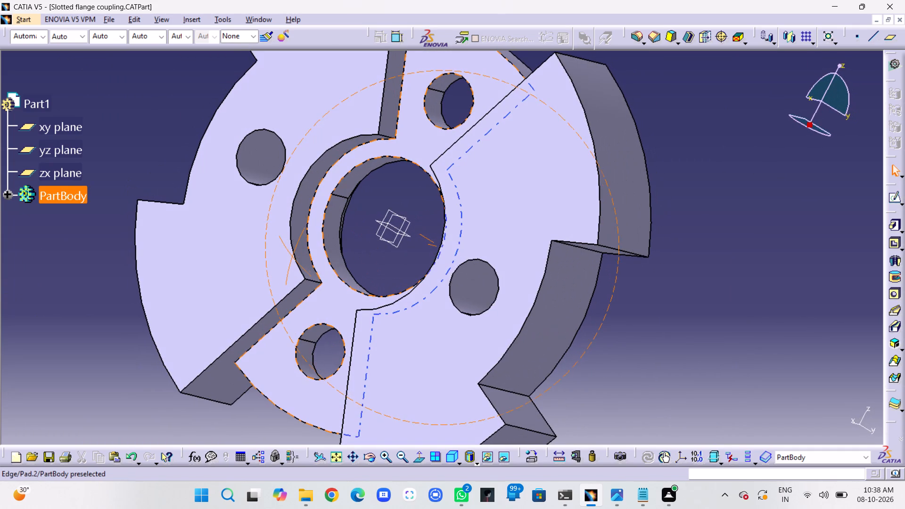
middle_drag(430, 346, 468, 261)
right_drag(430, 346, 468, 261)
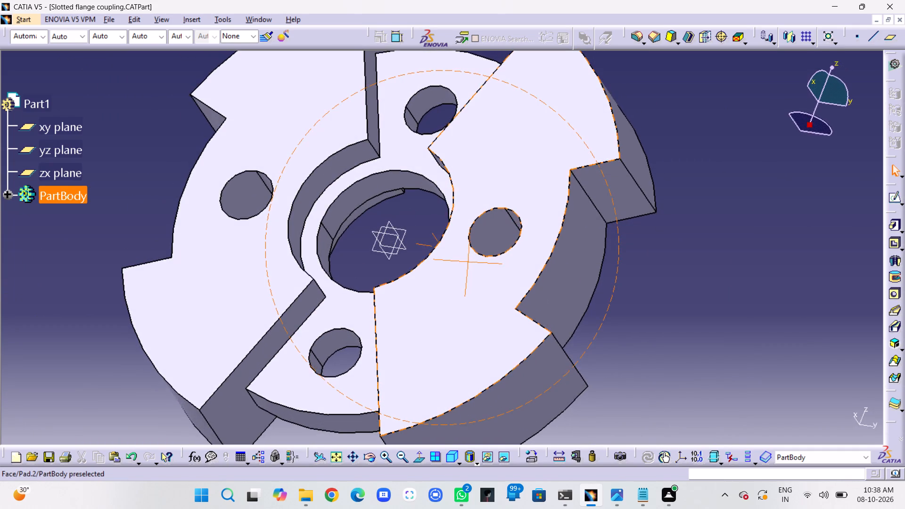
right_drag(468, 261, 541, 326)
middle_drag(468, 261, 541, 326)
middle_drag(527, 321, 528, 361)
right_click(527, 321)
right_drag(537, 363, 528, 361)
middle_drag(672, 323, 435, 282)
right_drag(672, 323, 435, 282)
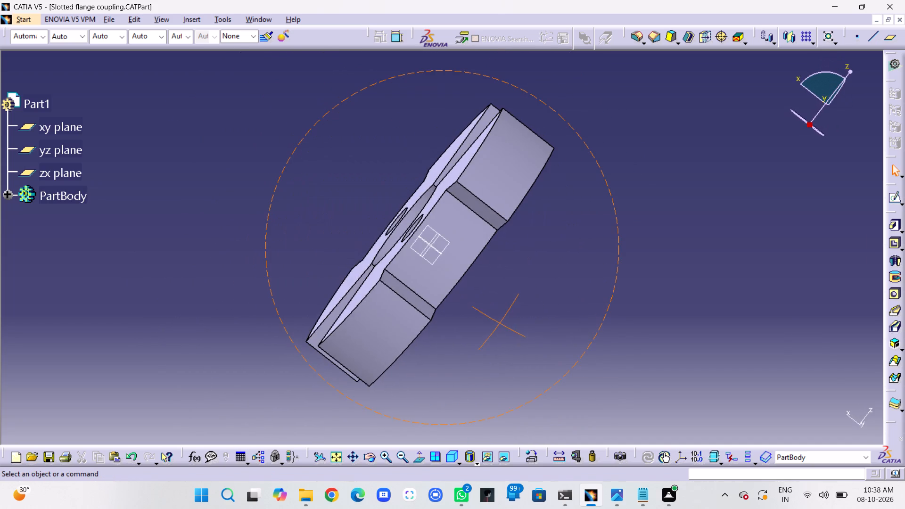
middle_drag(435, 282, 607, 326)
right_drag(435, 282, 607, 326)
Review the pad definition of the flange sectors without editing it.
double_click(459, 363)
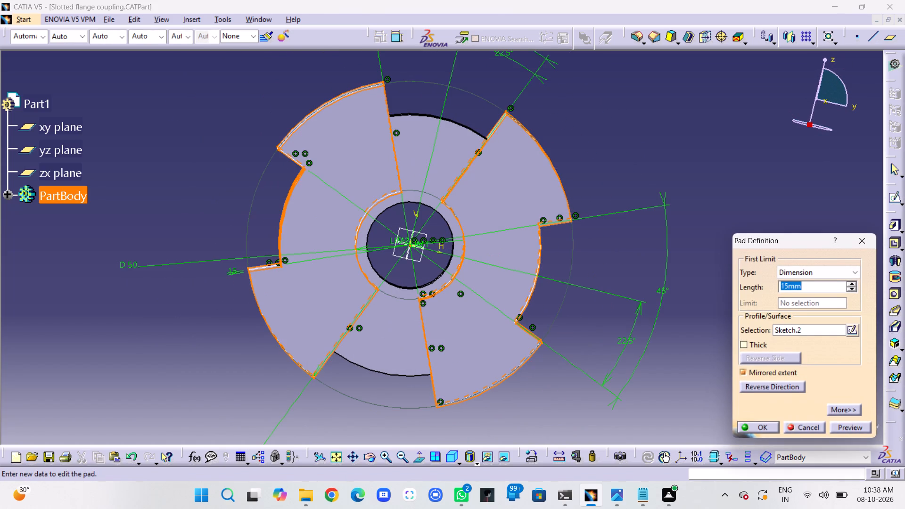
click(862, 238)
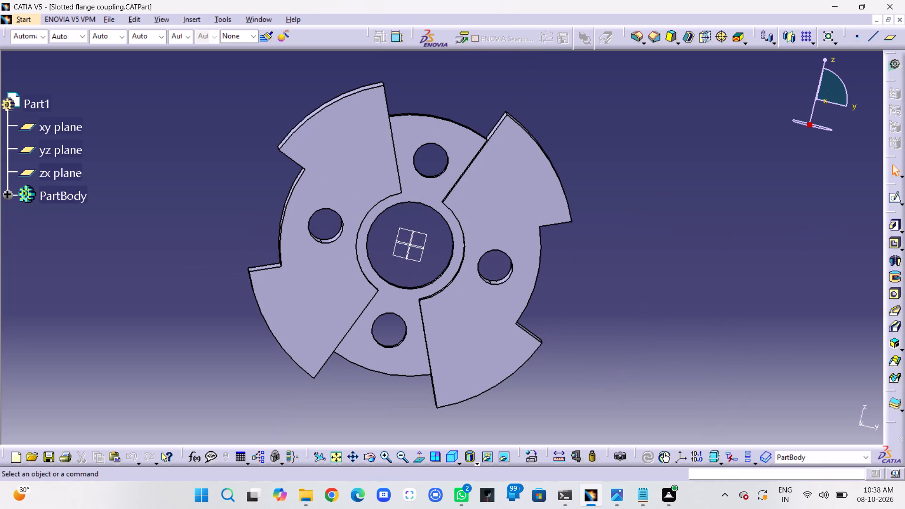
Examine the sector faces, slots and holes of the coupling from the front and back.
middle_drag(801, 238, 581, 218)
right_drag(800, 238, 581, 218)
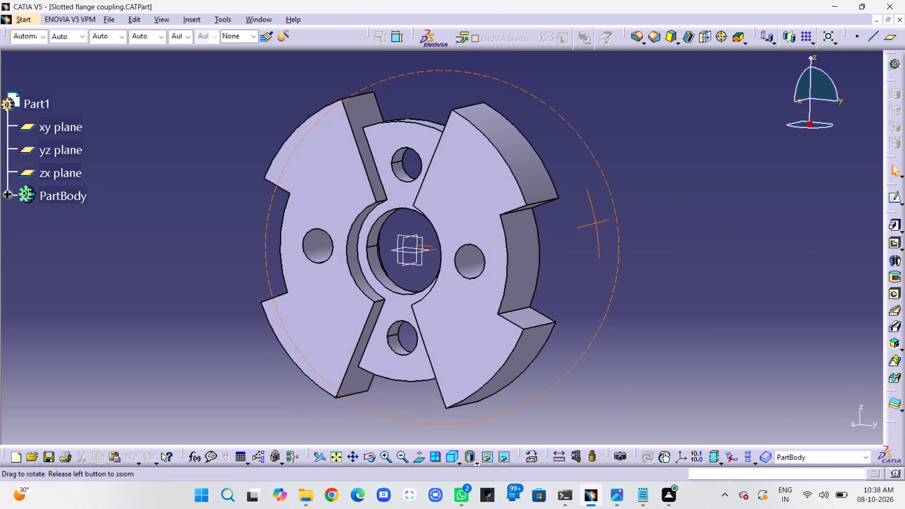
middle_drag(581, 218, 570, 213)
right_drag(581, 218, 570, 213)
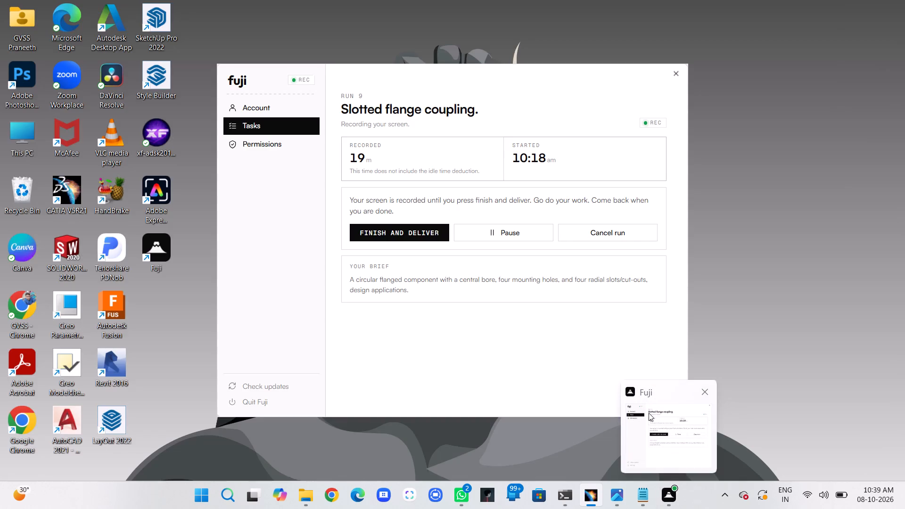
middle_drag(347, 292, 342, 292)
right_drag(347, 292, 342, 292)
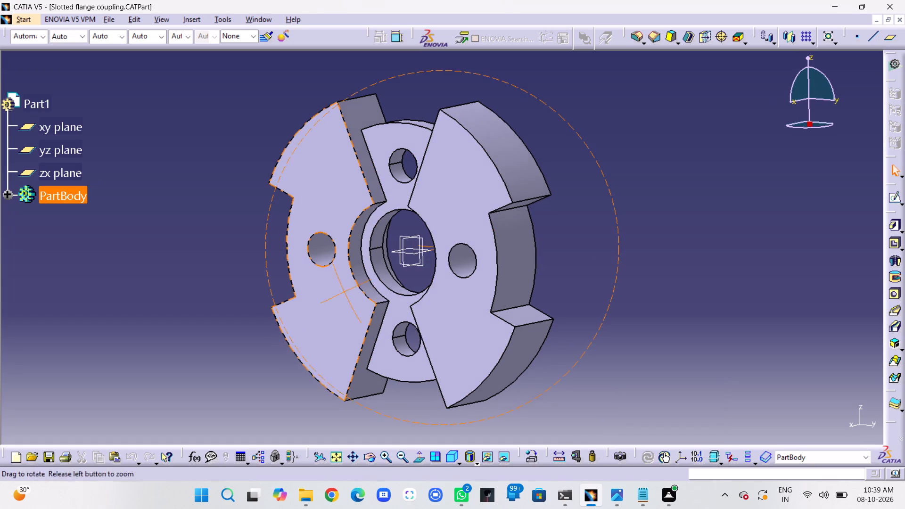
middle_drag(342, 292, 304, 297)
right_drag(342, 292, 308, 299)
middle_click(305, 298)
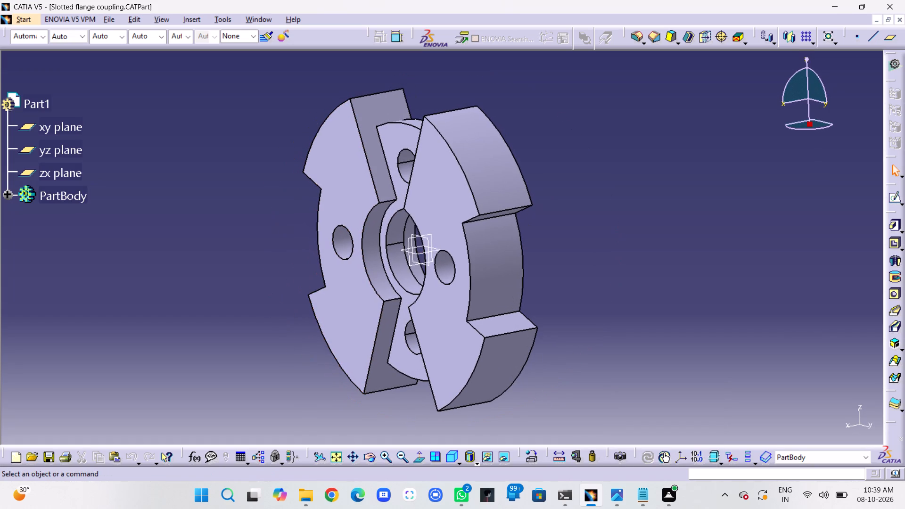
middle_drag(269, 288, 438, 224)
right_drag(269, 288, 438, 224)
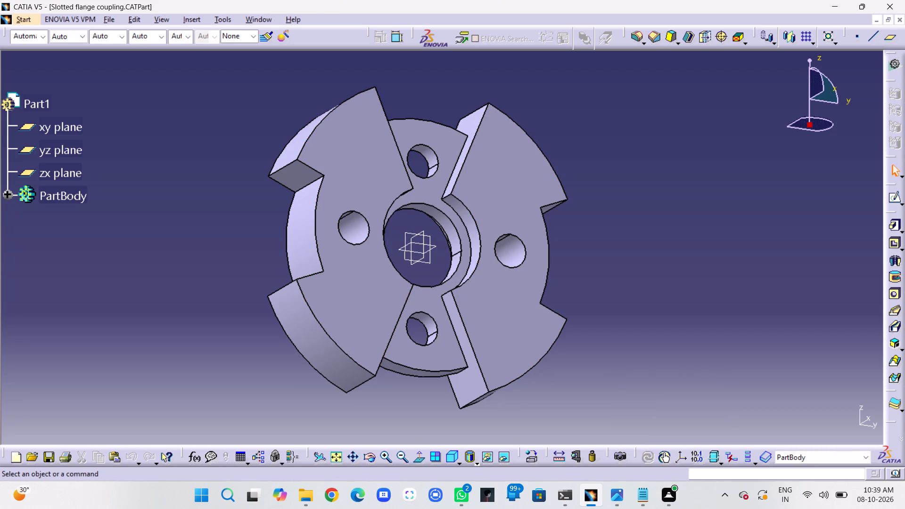
middle_drag(391, 253, 416, 248)
right_drag(391, 253, 416, 248)
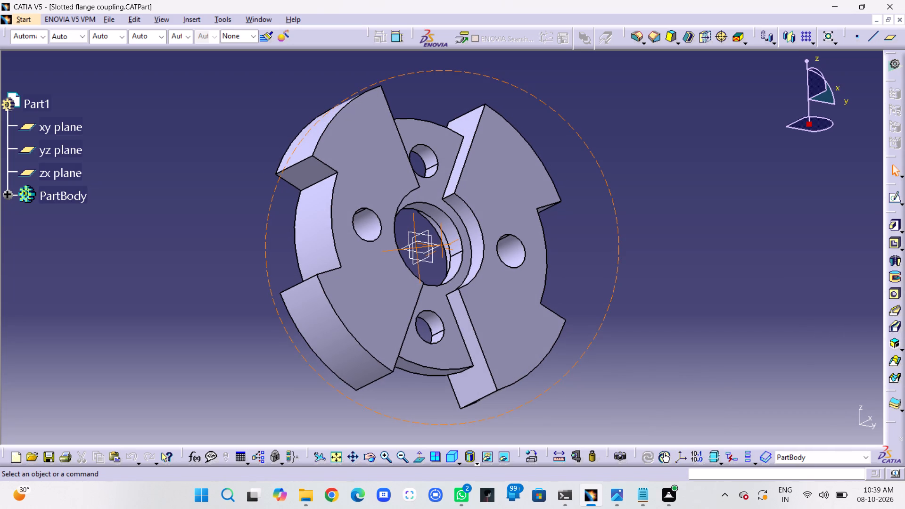
right_drag(416, 248, 406, 280)
middle_drag(416, 248, 406, 280)
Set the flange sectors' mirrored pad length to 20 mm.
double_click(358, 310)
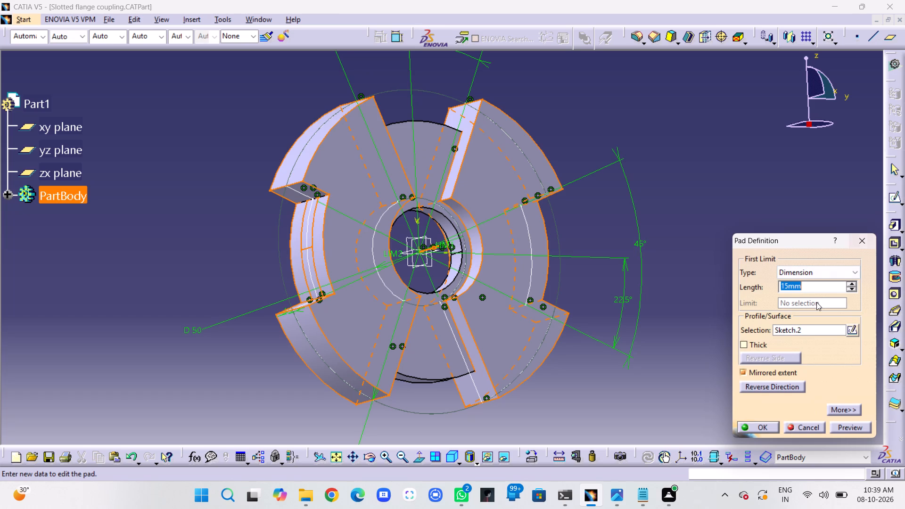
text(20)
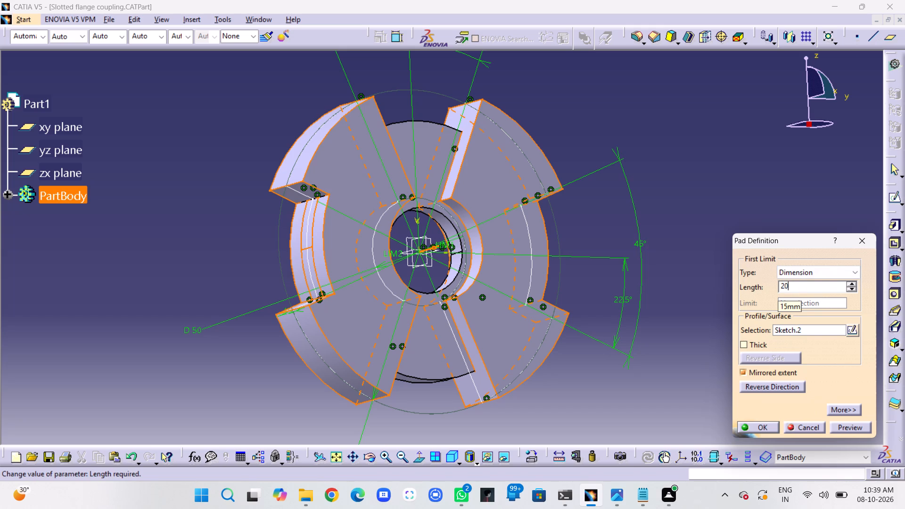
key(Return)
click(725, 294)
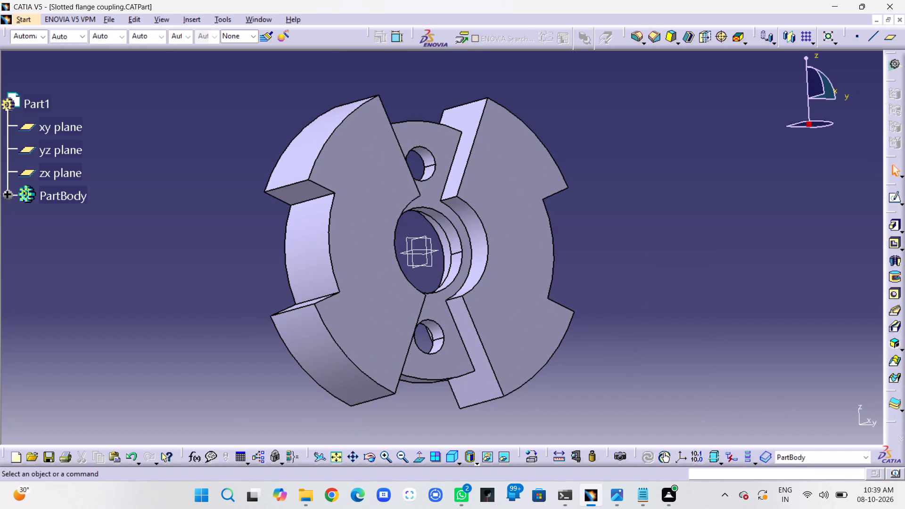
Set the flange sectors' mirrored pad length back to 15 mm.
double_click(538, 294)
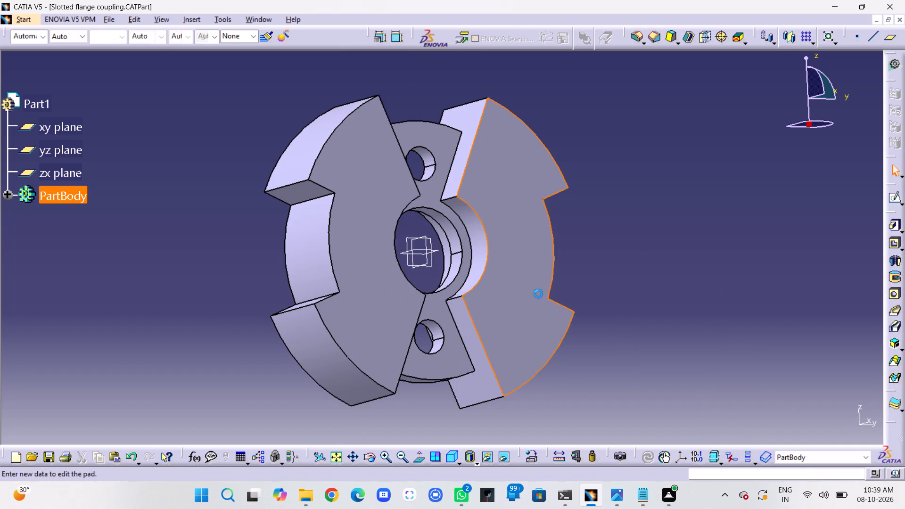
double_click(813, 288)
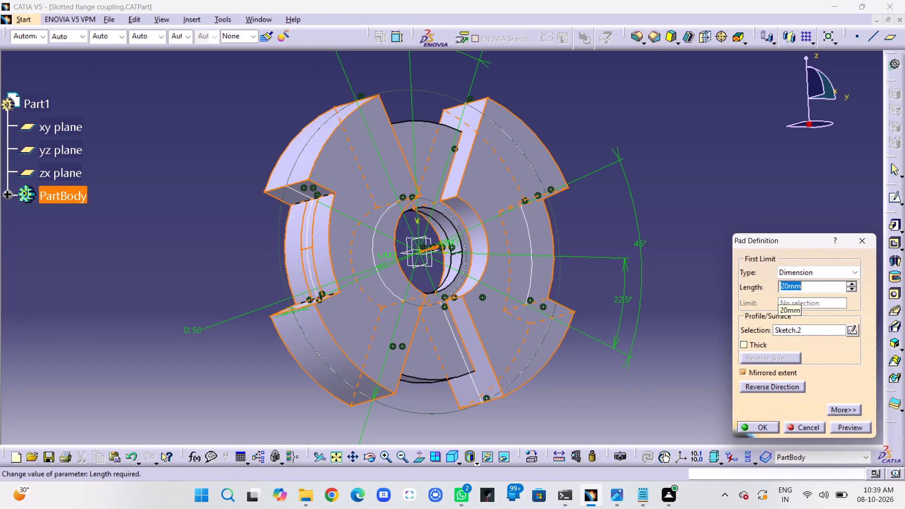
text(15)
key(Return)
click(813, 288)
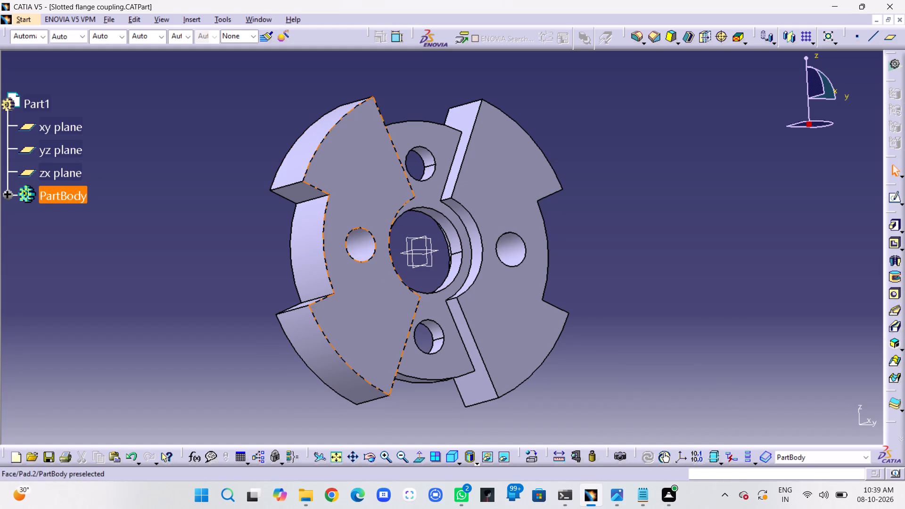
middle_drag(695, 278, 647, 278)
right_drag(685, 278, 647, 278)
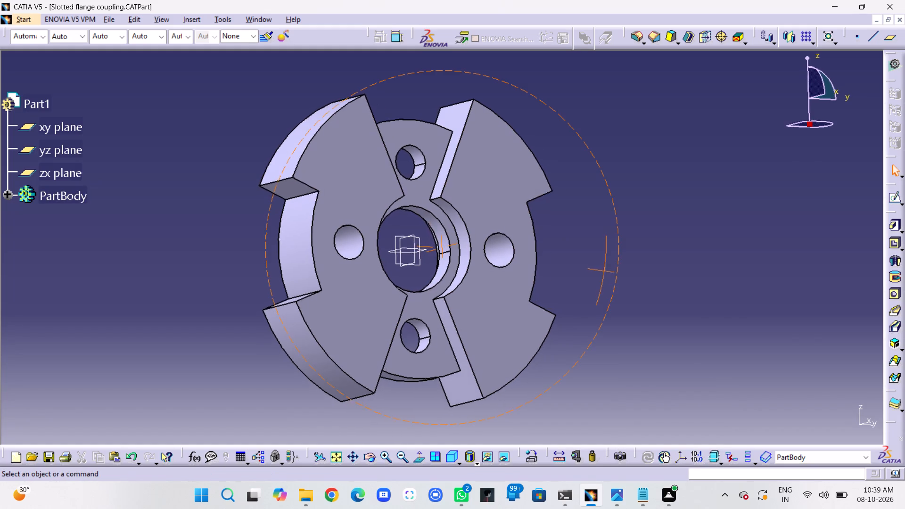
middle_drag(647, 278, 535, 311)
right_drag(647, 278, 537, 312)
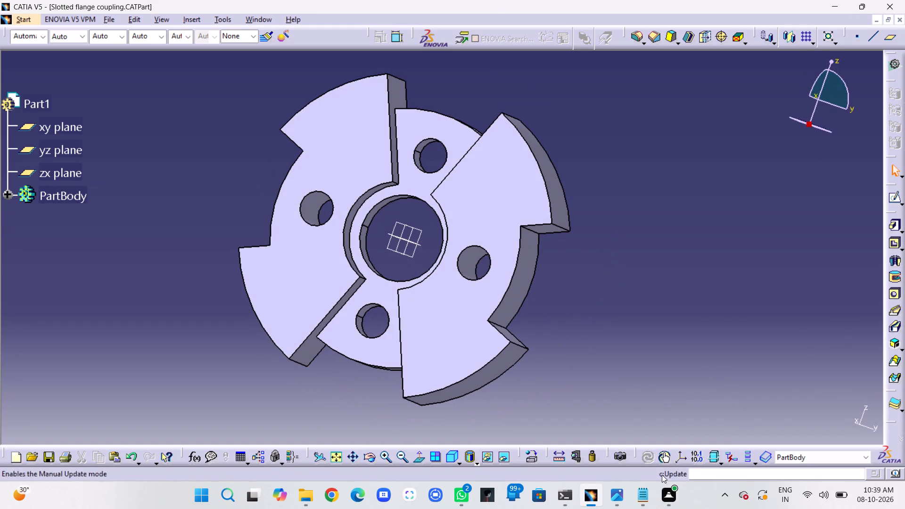